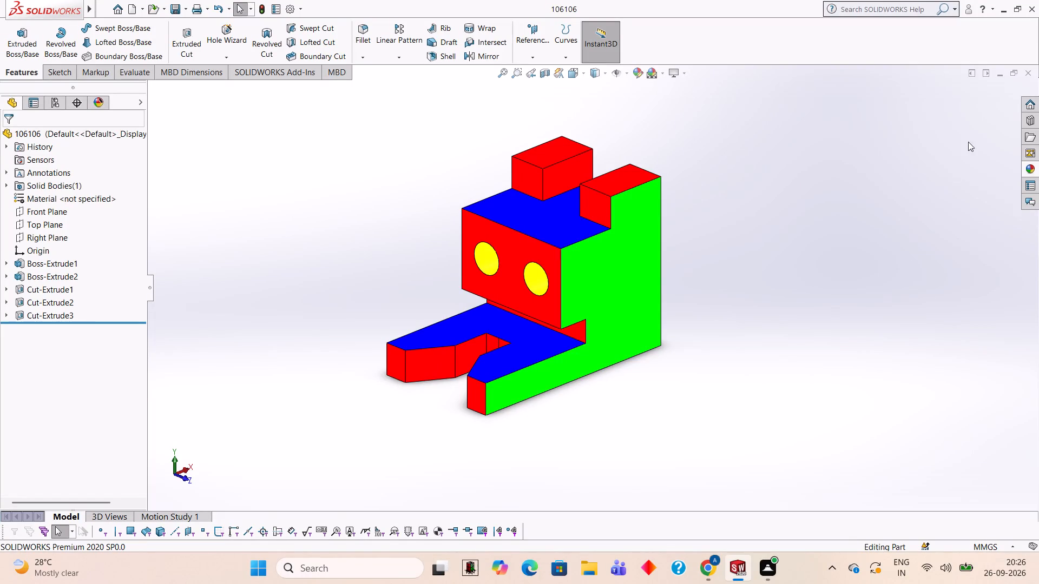
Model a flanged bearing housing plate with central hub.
Close the open 106106 part and create a new part document.
click(1027, 75)
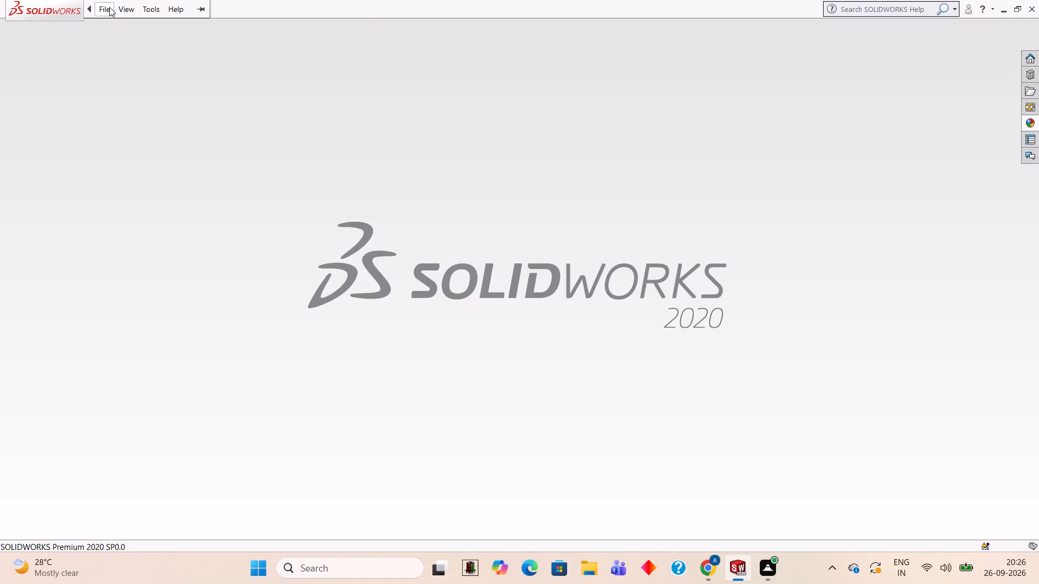
click(109, 12)
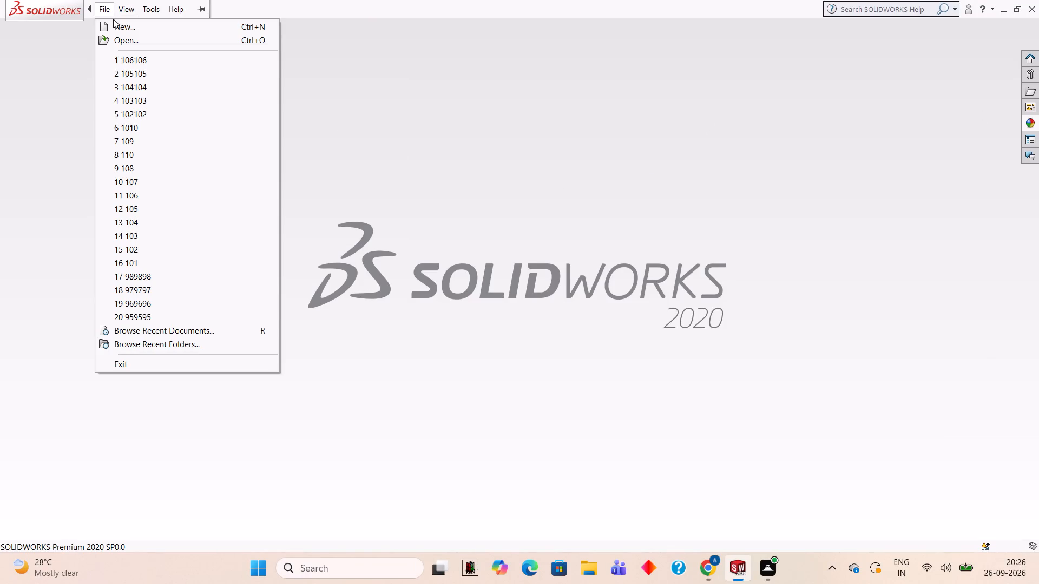
click(121, 23)
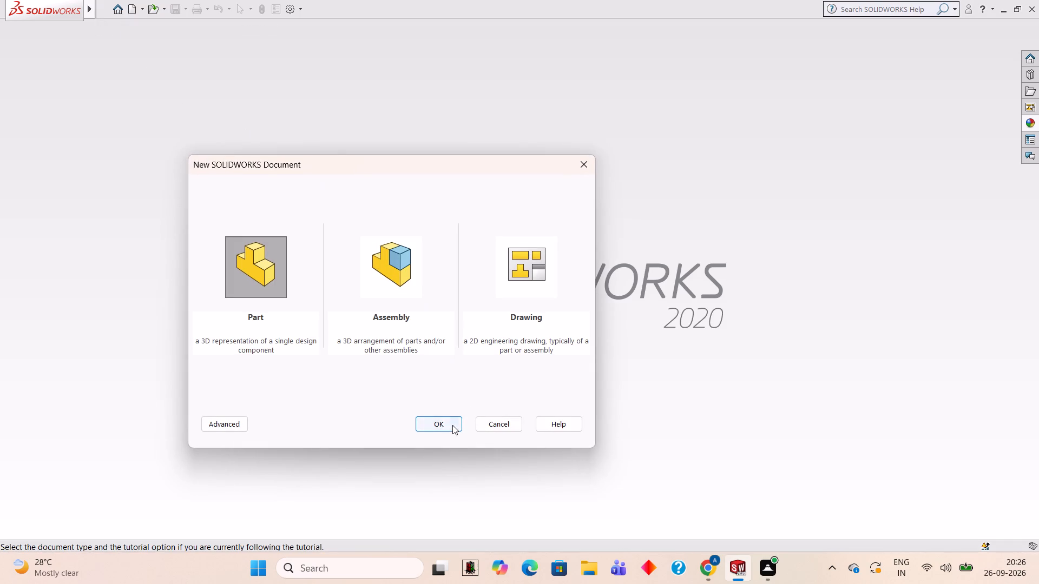
click(452, 425)
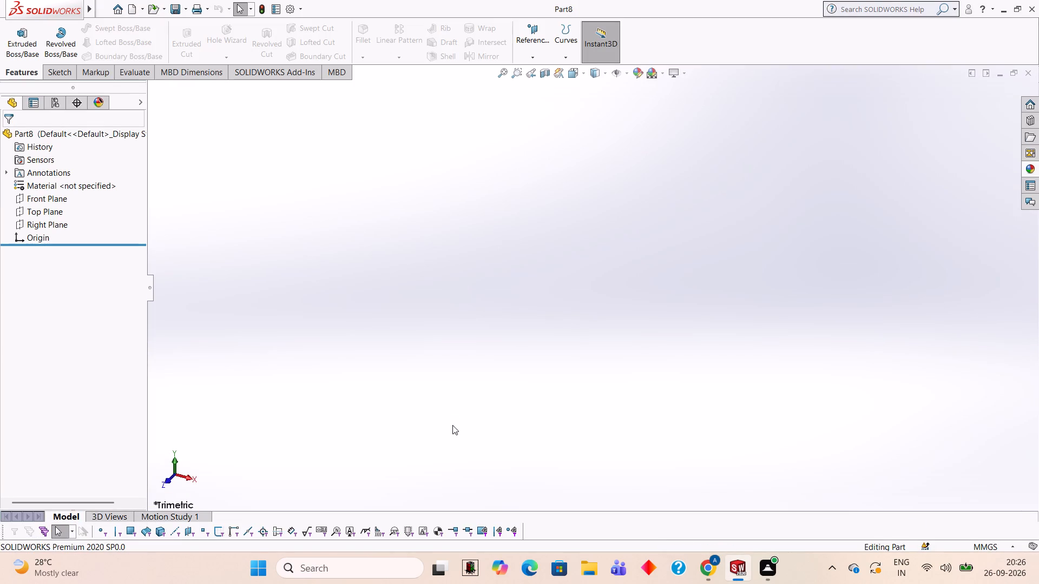
Start a new sketch on the Front Plane.
click(41, 199)
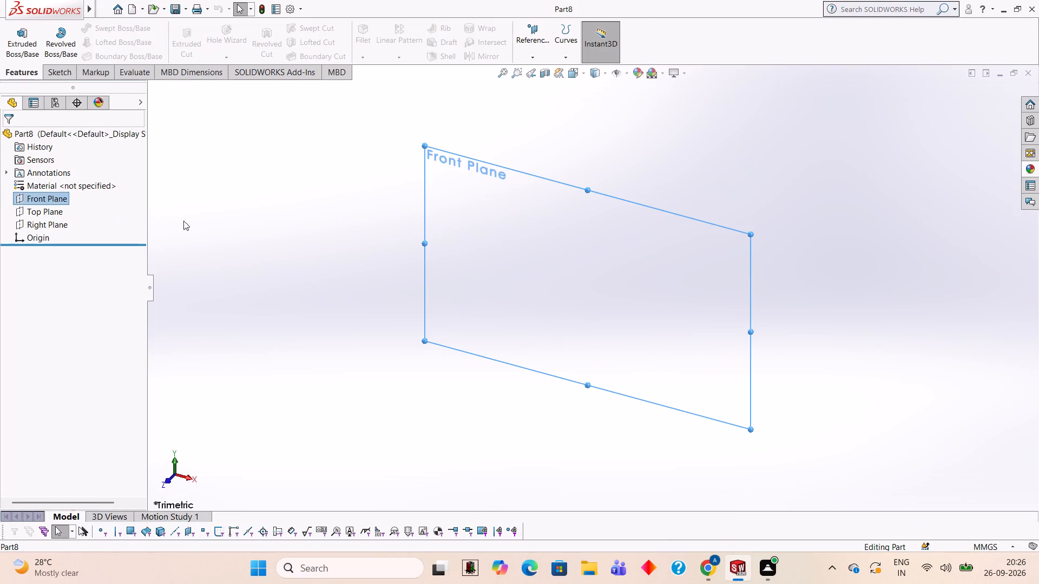
click(55, 195)
click(61, 184)
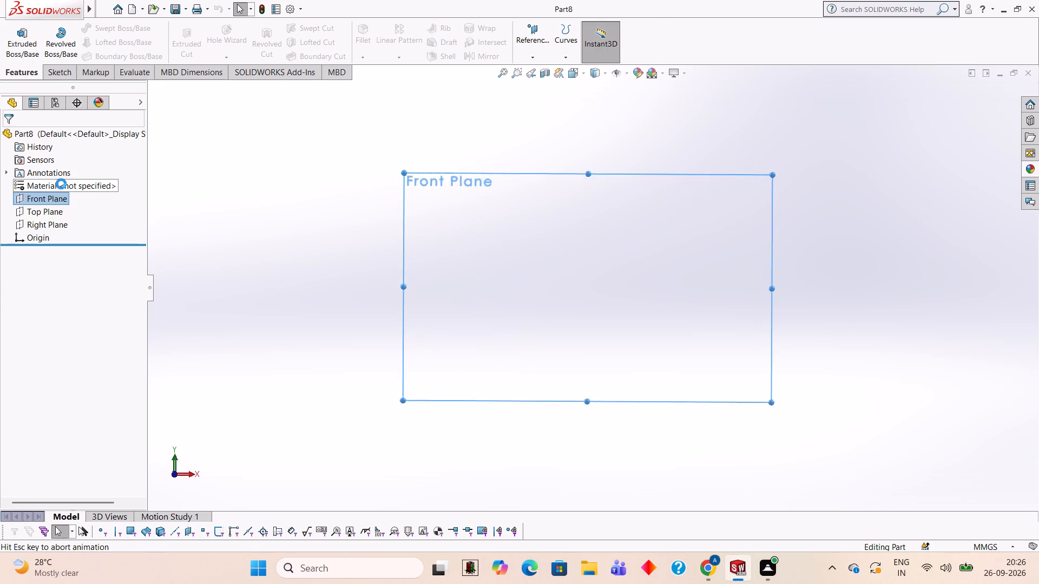
click(459, 300)
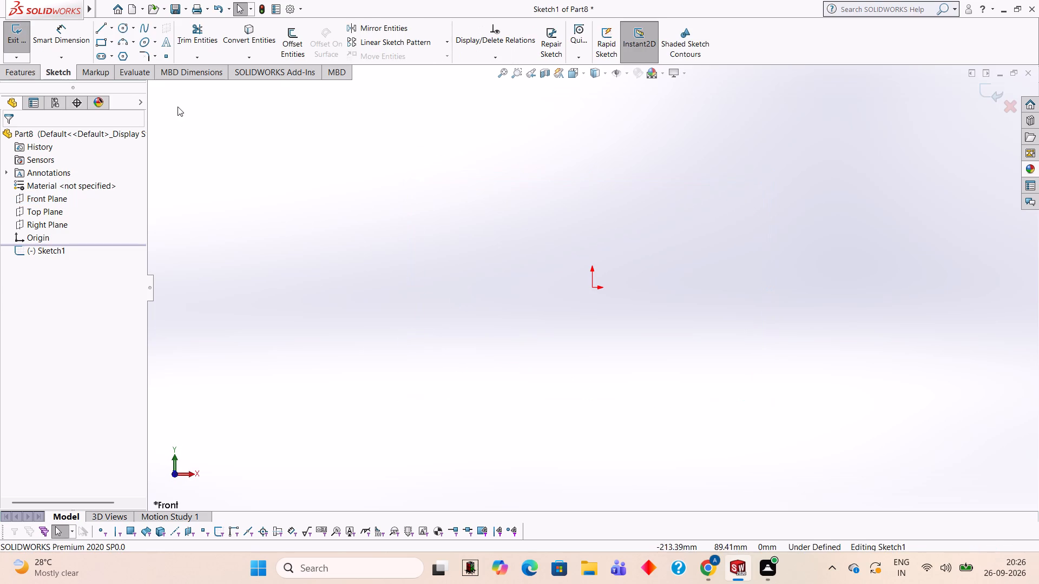
Draw a closed rectangle from connected lines, 70 mm wide and 50 mm high, with its lower-left corner at the origin.
click(102, 30)
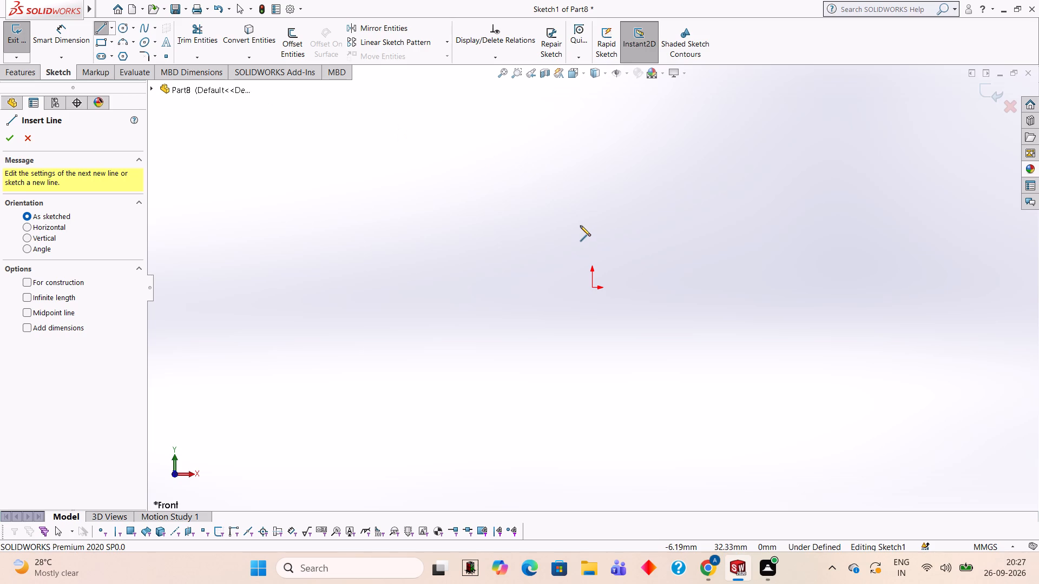
click(591, 286)
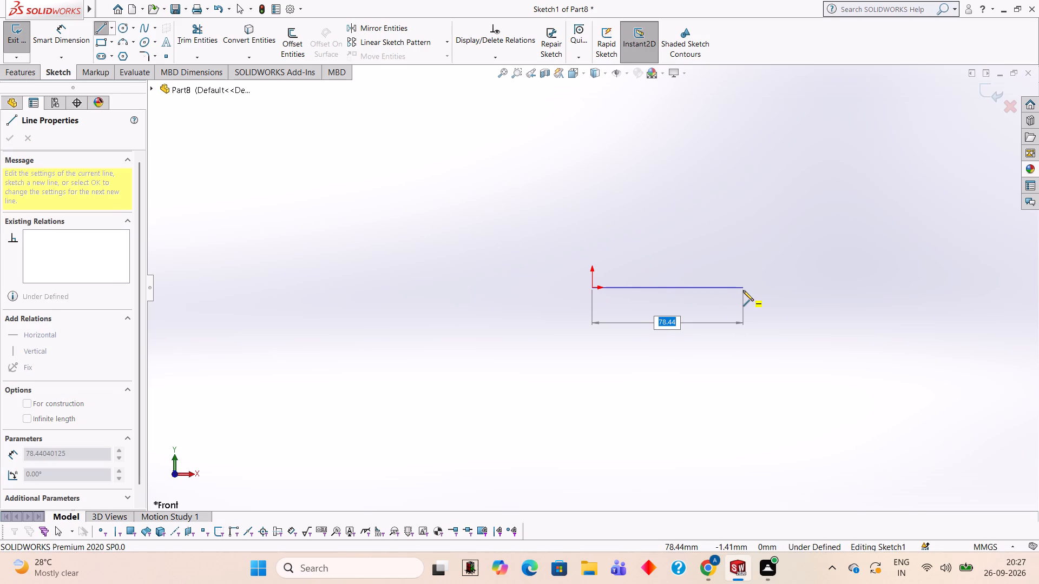
text(70)
key(Return)
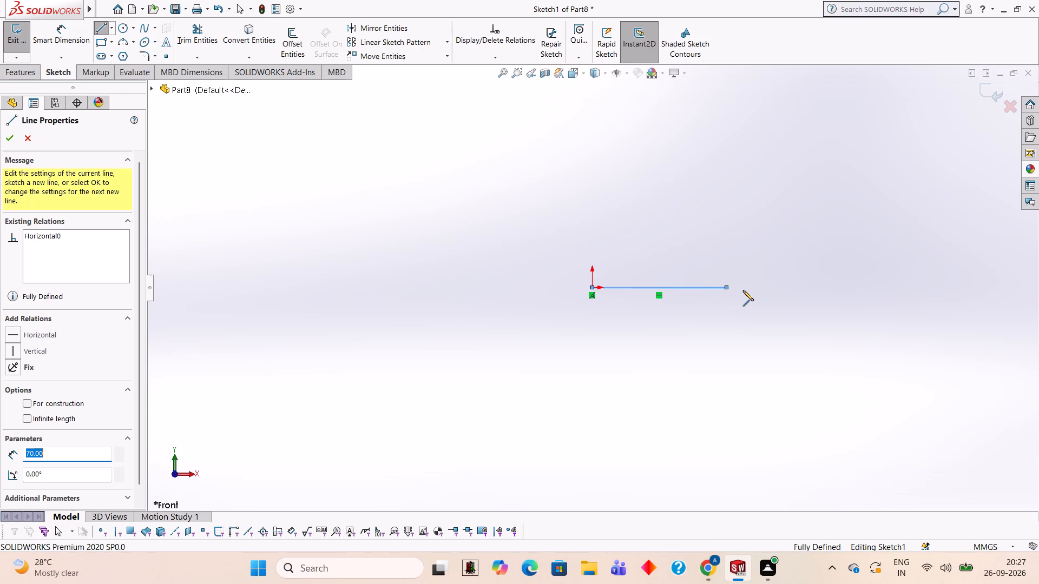
scroll(626, 256, down, 3)
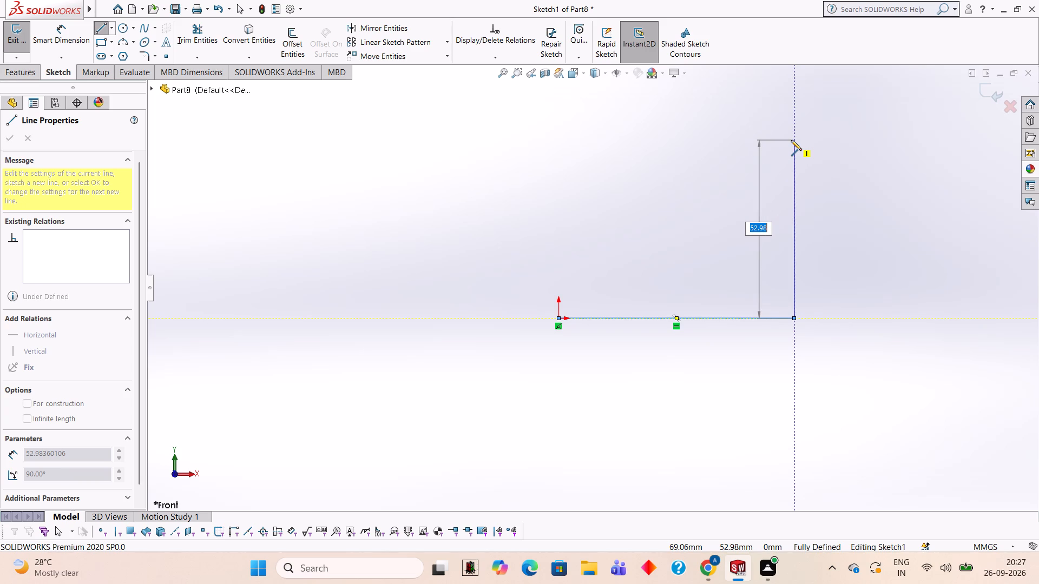
key(5)
key(0)
key(Return)
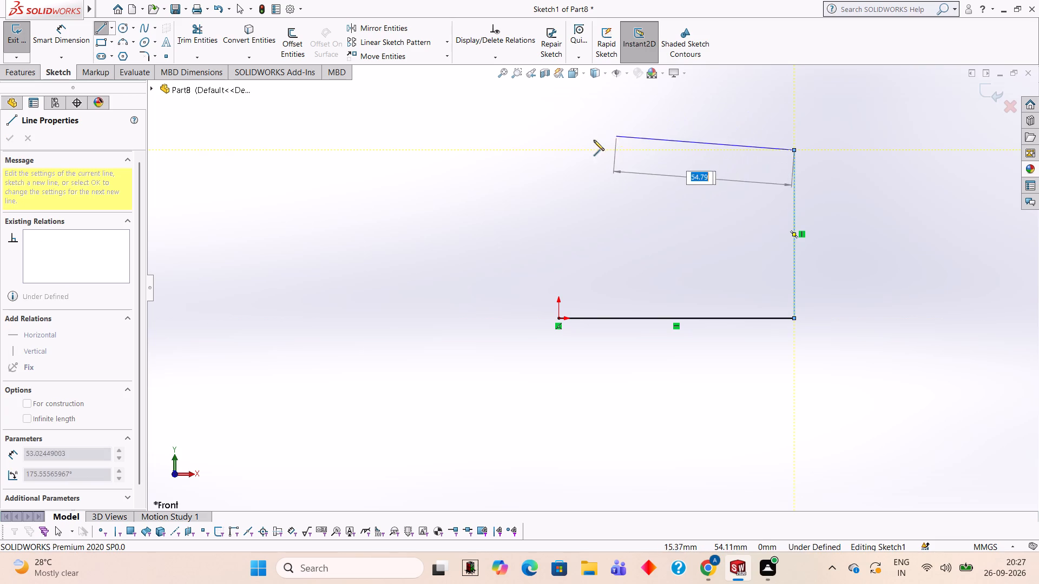
text(70)
key(Return)
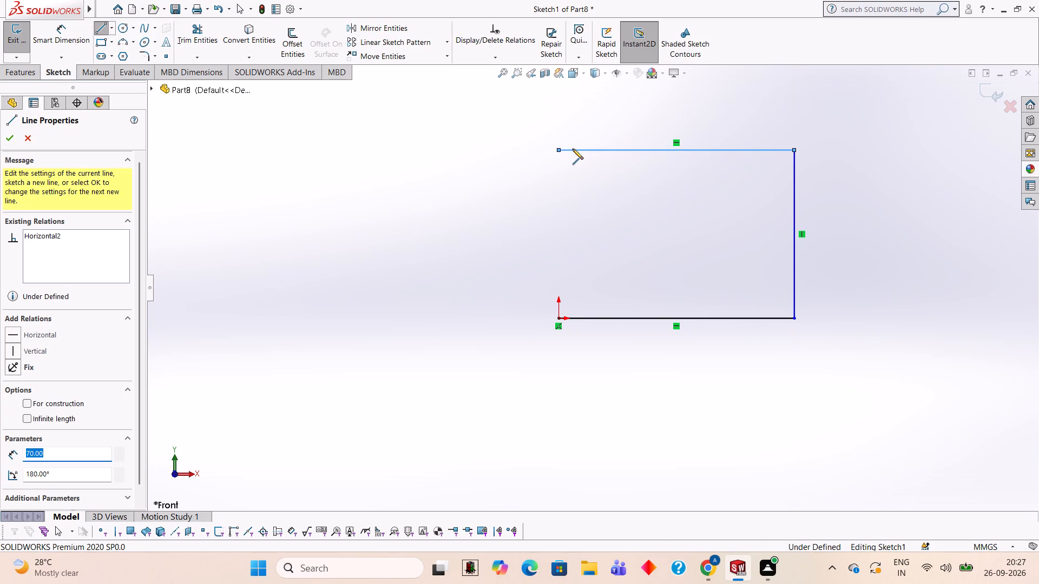
click(558, 320)
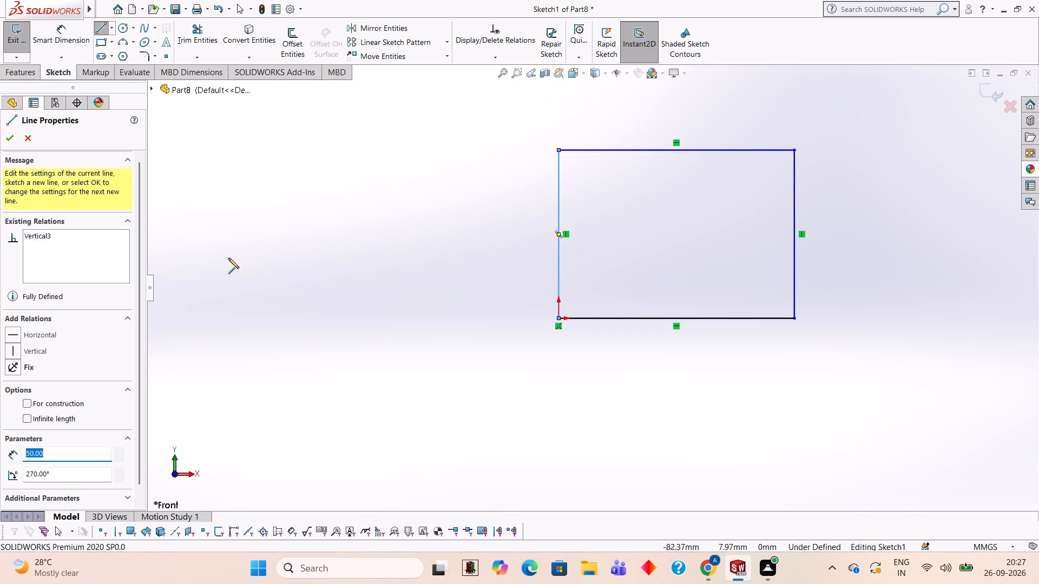
Draw a 20 mm diameter circle centred on each of the rectangle's four corners.
click(124, 26)
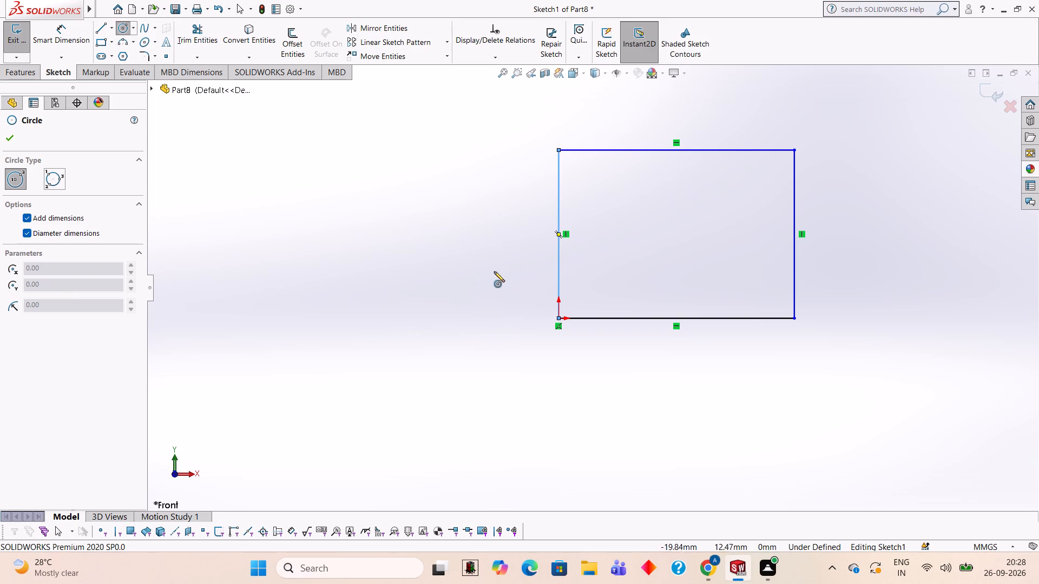
click(558, 151)
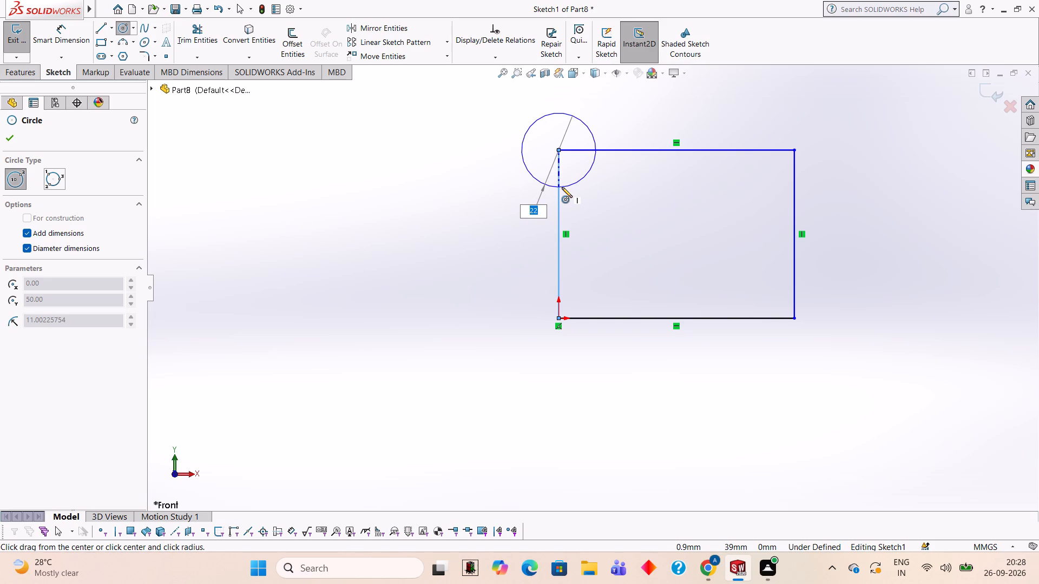
text(20)
key(Return)
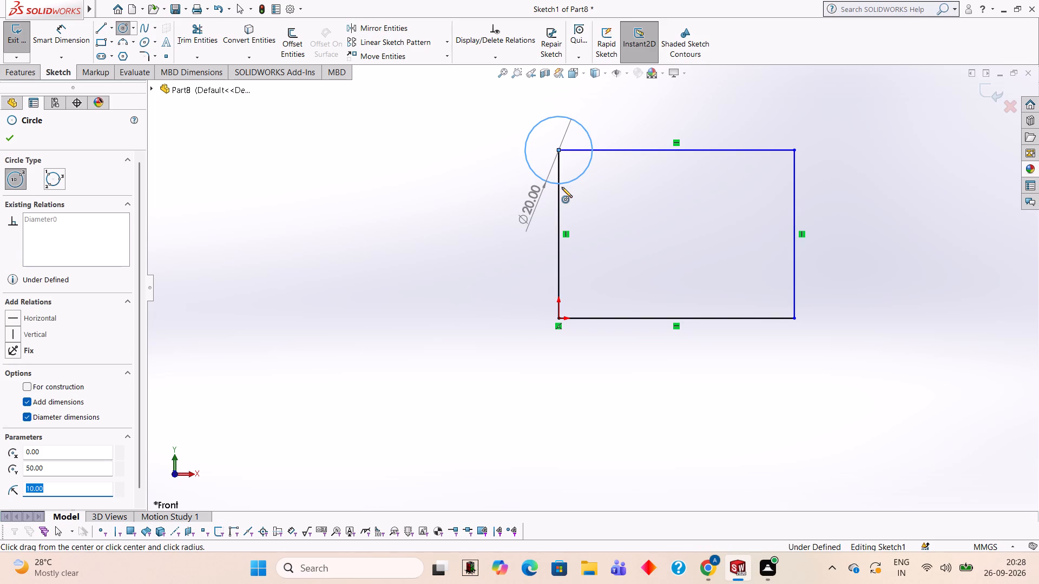
click(558, 318)
text(20)
key(Return)
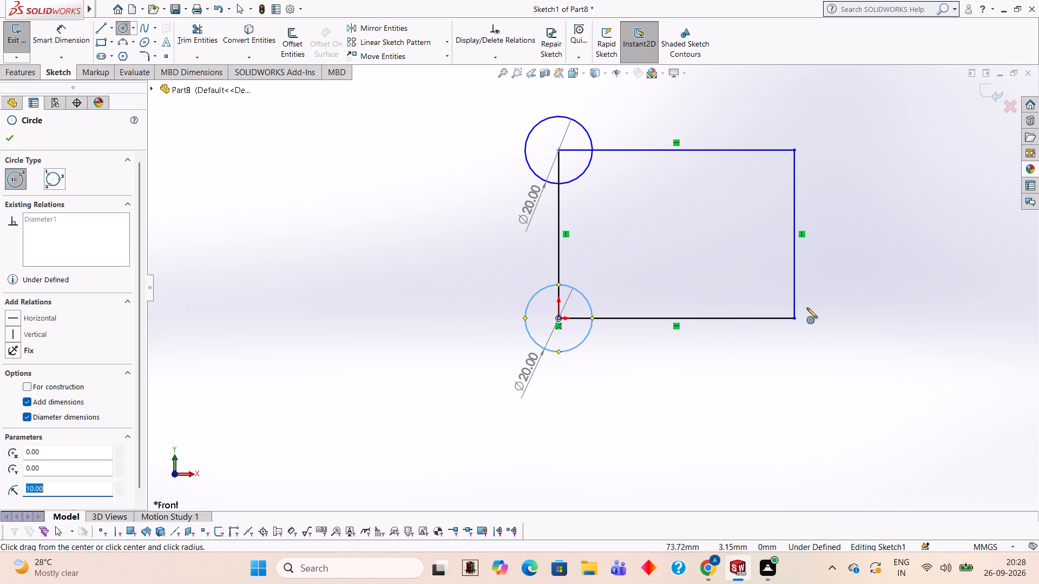
click(793, 317)
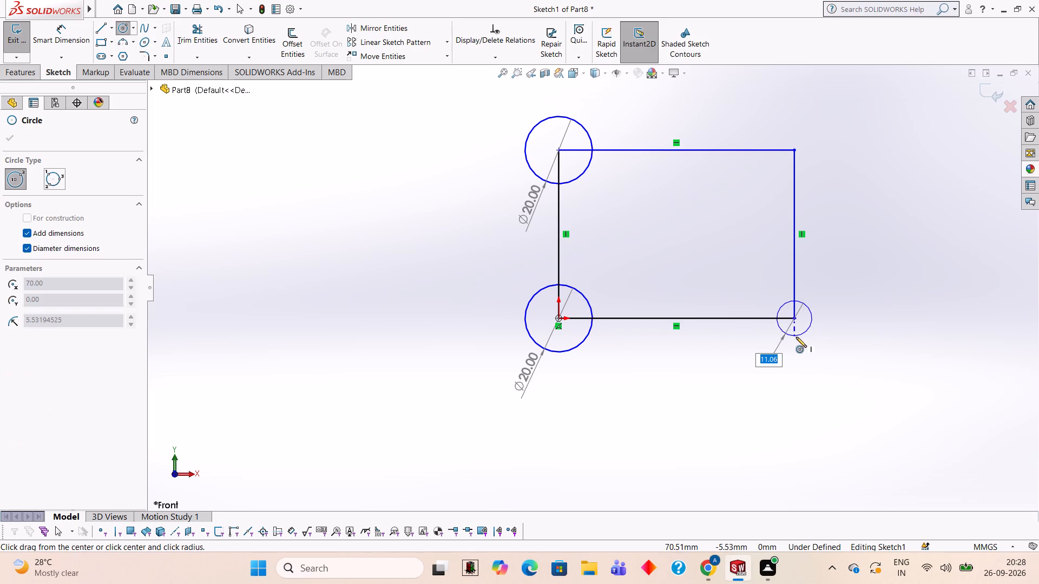
text(20)
key(Return)
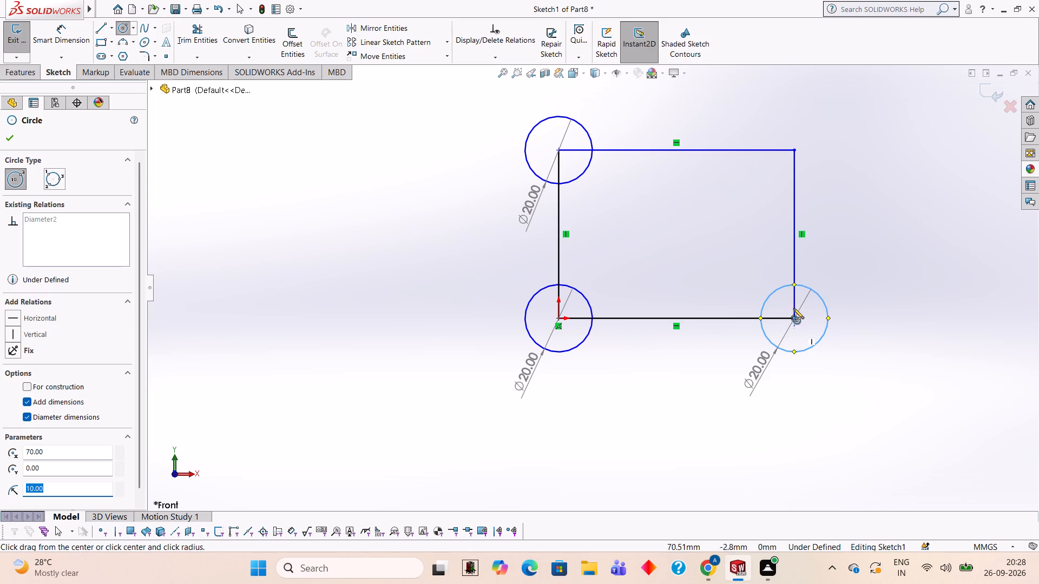
click(794, 149)
text(20)
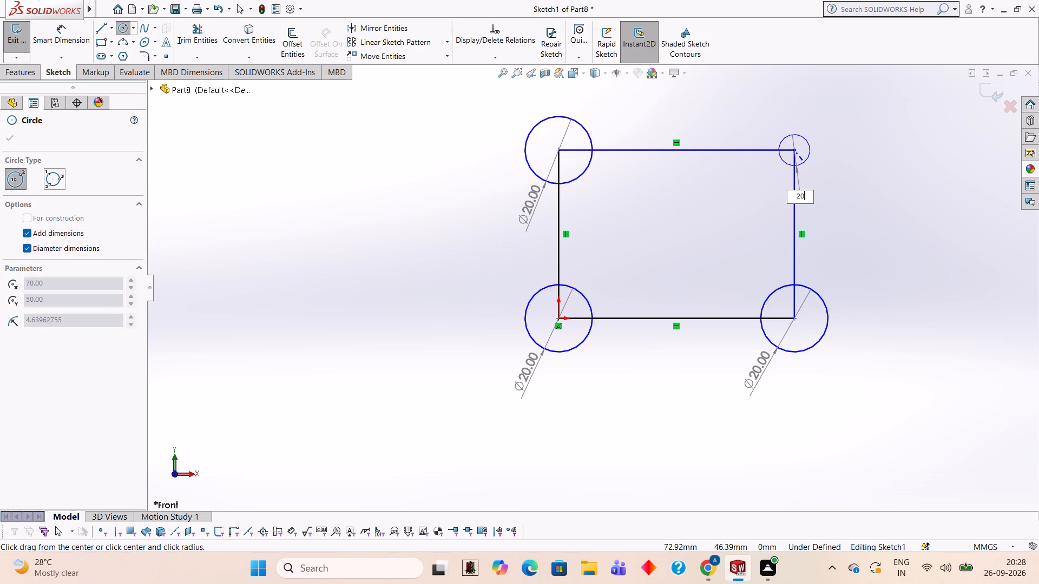
key(Return)
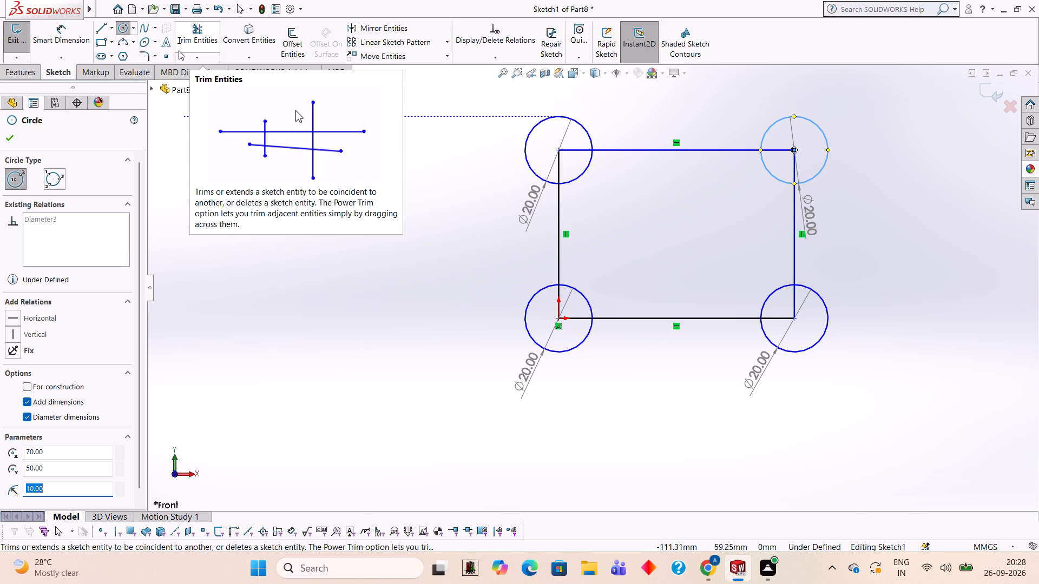
Draw 10 mm horizontal lines joining each lower circle's centre to its outermost side point, level with the rectangle's bottom edge.
click(106, 25)
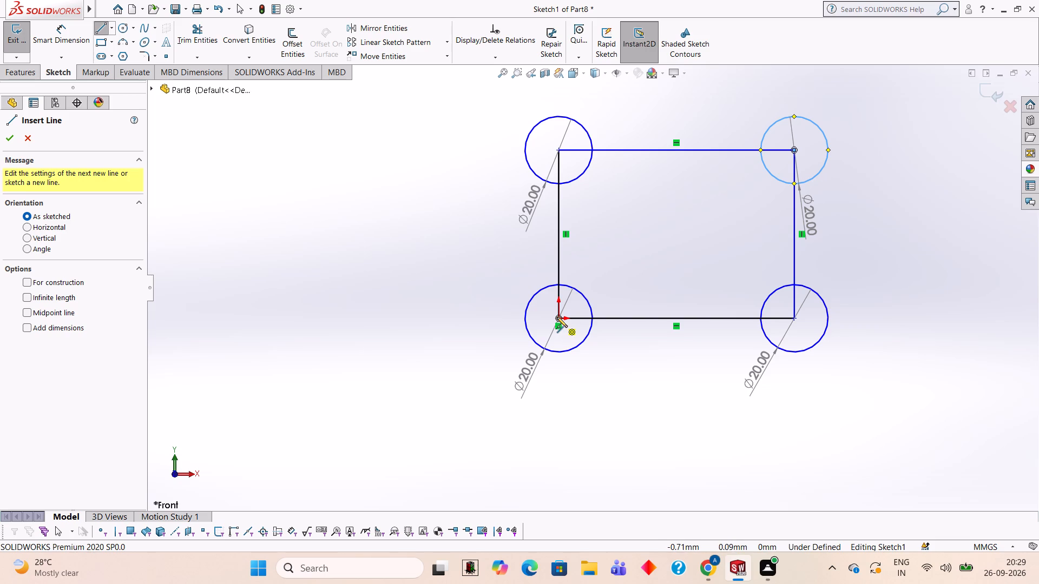
click(557, 317)
click(557, 317)
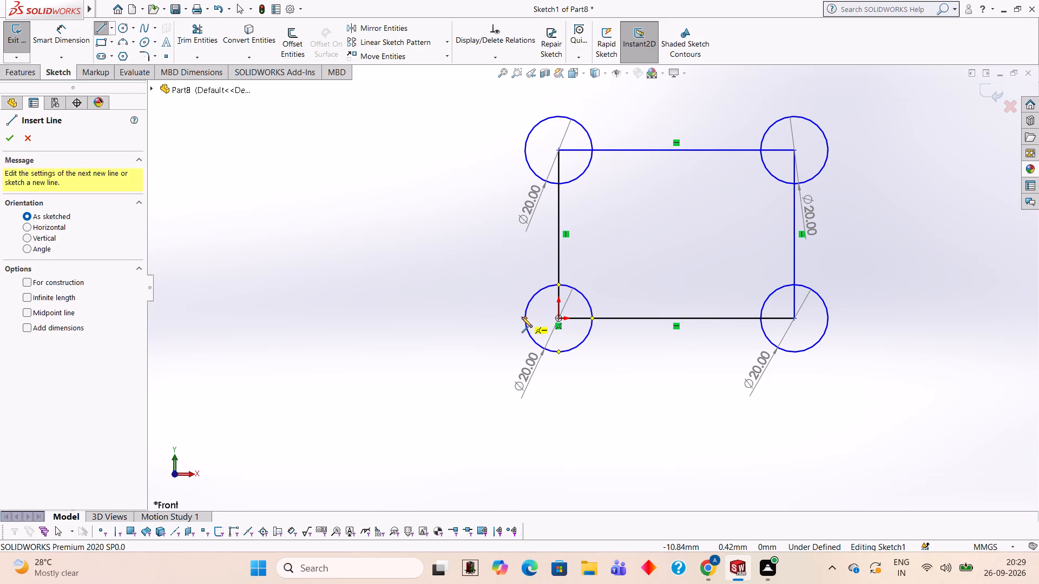
click(525, 318)
click(559, 316)
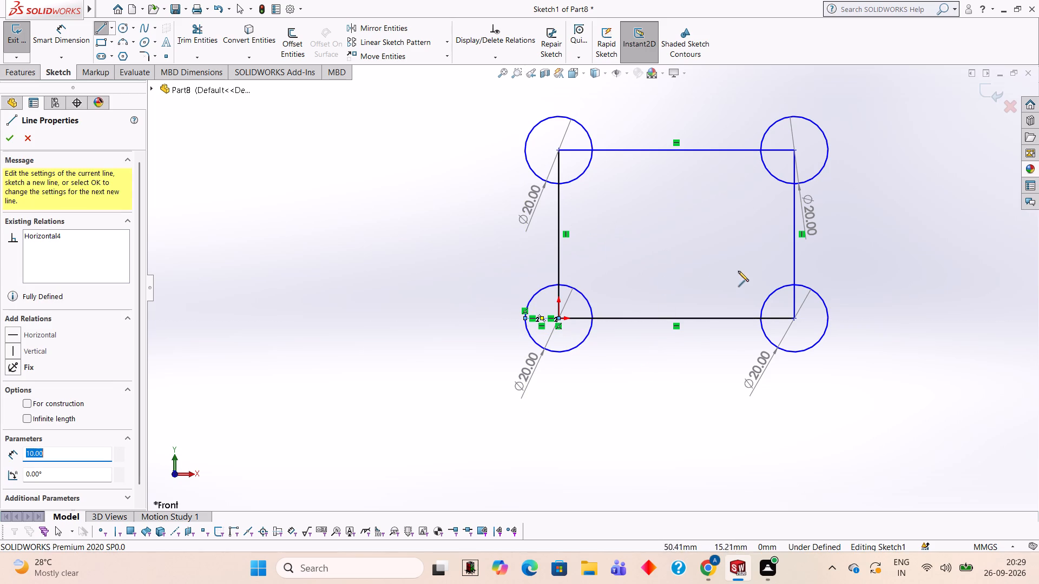
click(795, 317)
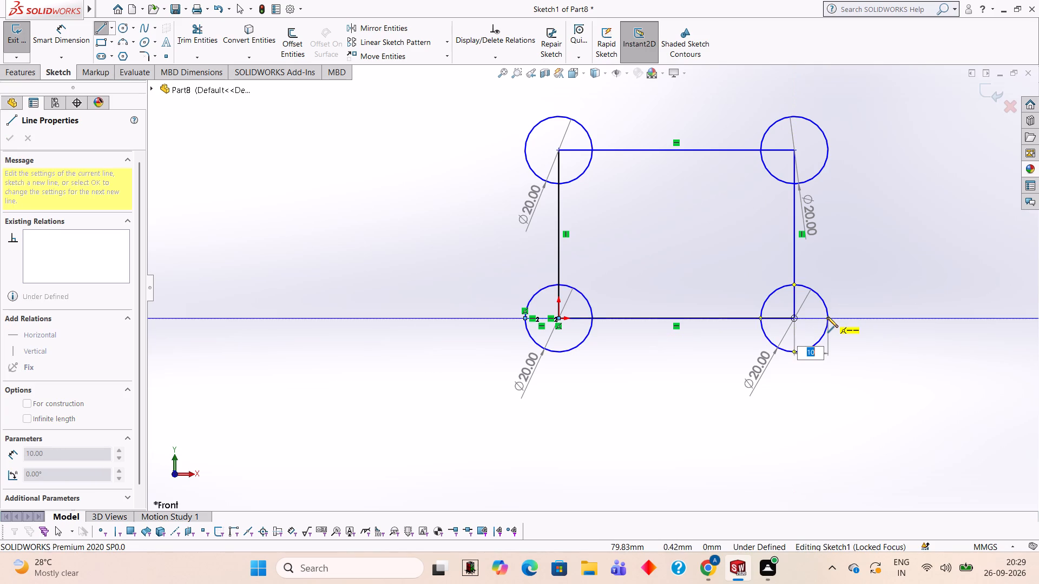
click(827, 317)
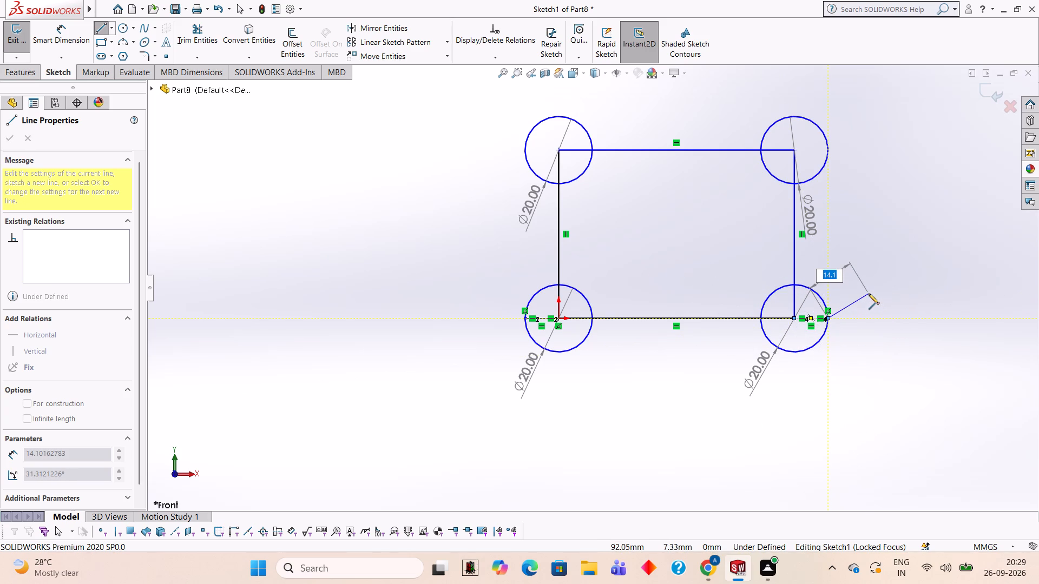
key(Escape)
Dimension the rectangle's right vertical side, try 40 mm as its length, and undo that value change.
click(87, 28)
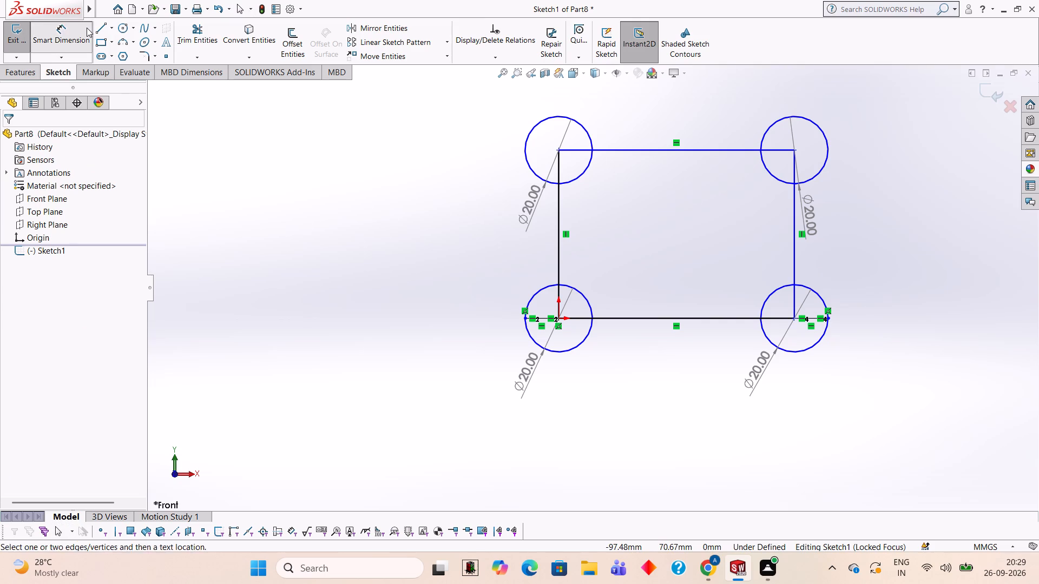
click(795, 253)
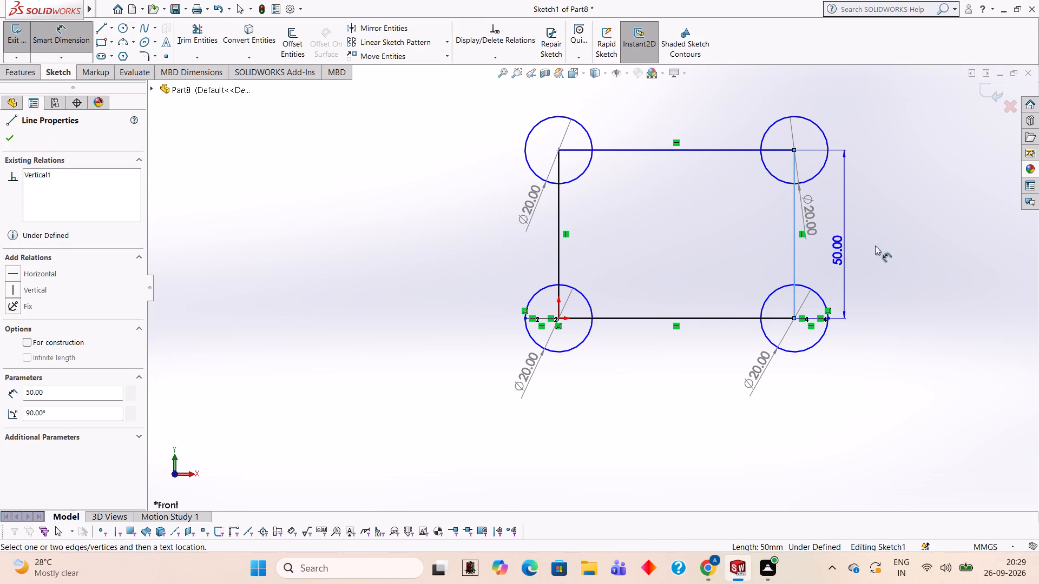
click(886, 245)
text(40)
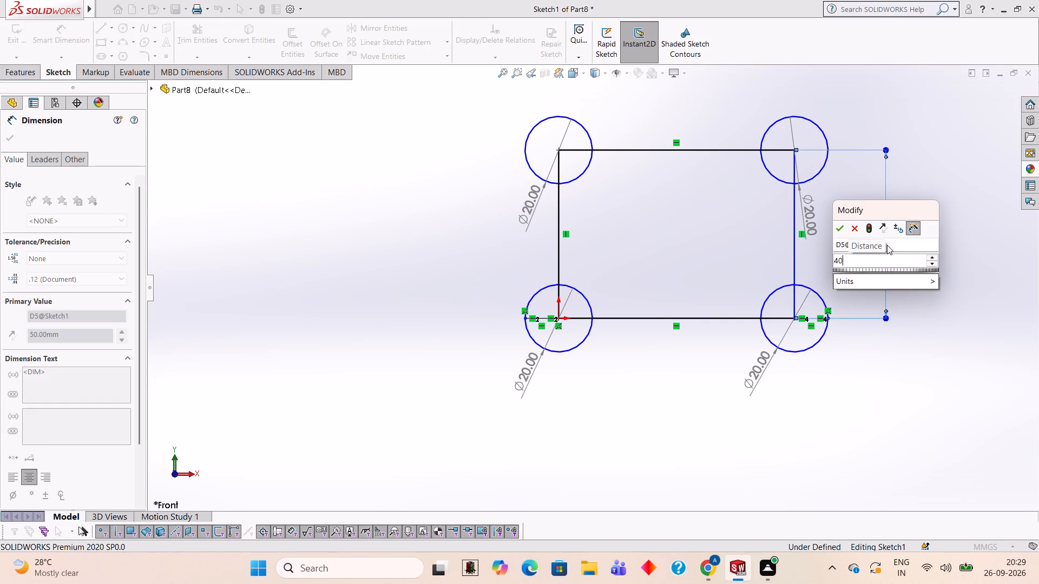
key(Return)
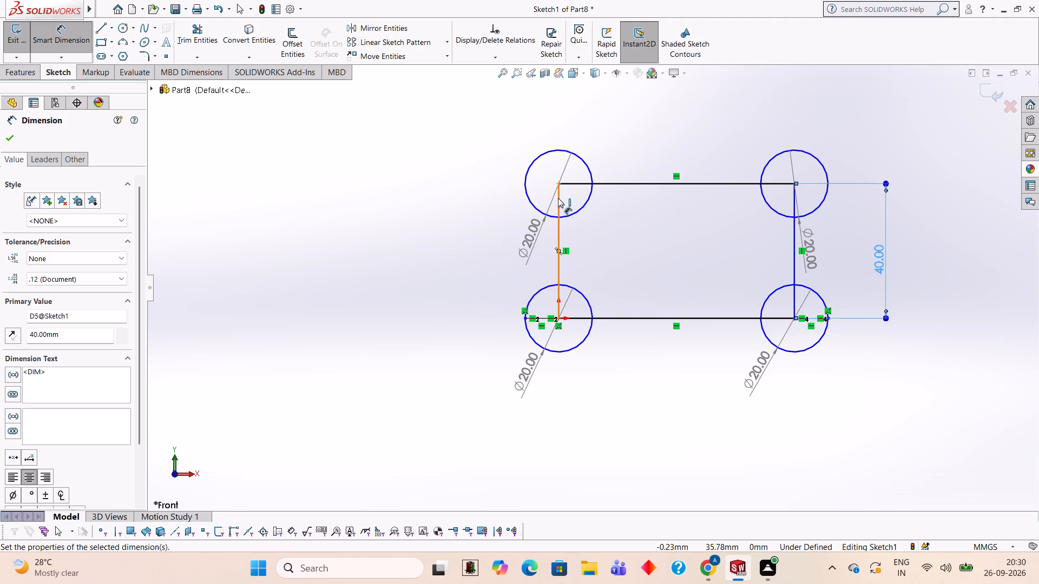
key(ctrl+z)
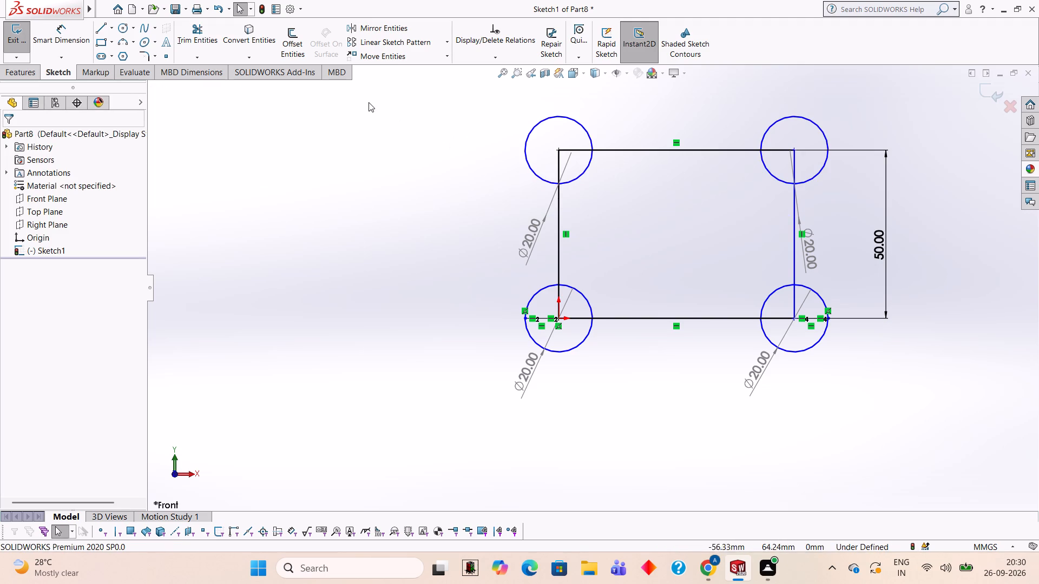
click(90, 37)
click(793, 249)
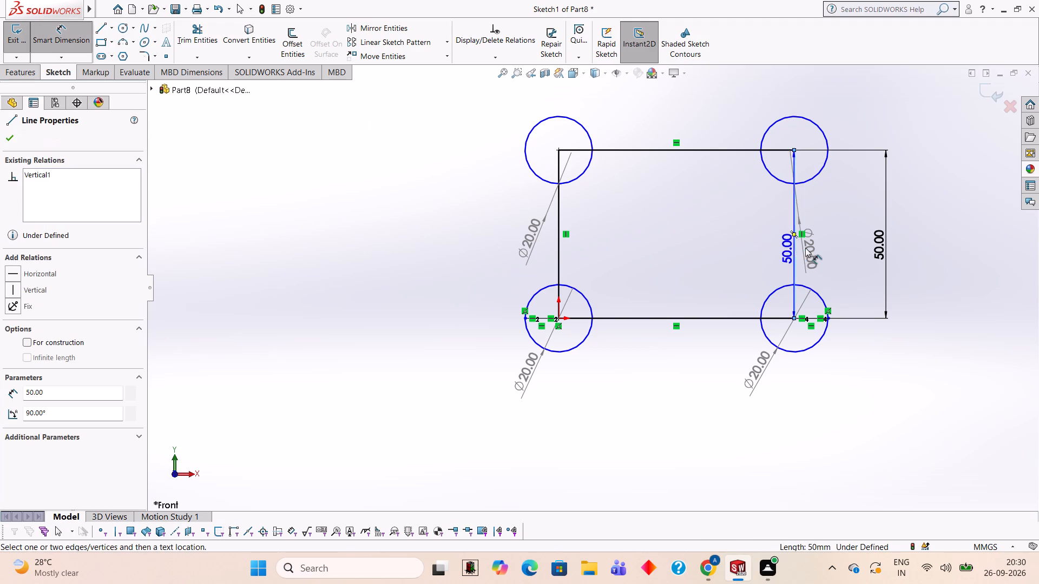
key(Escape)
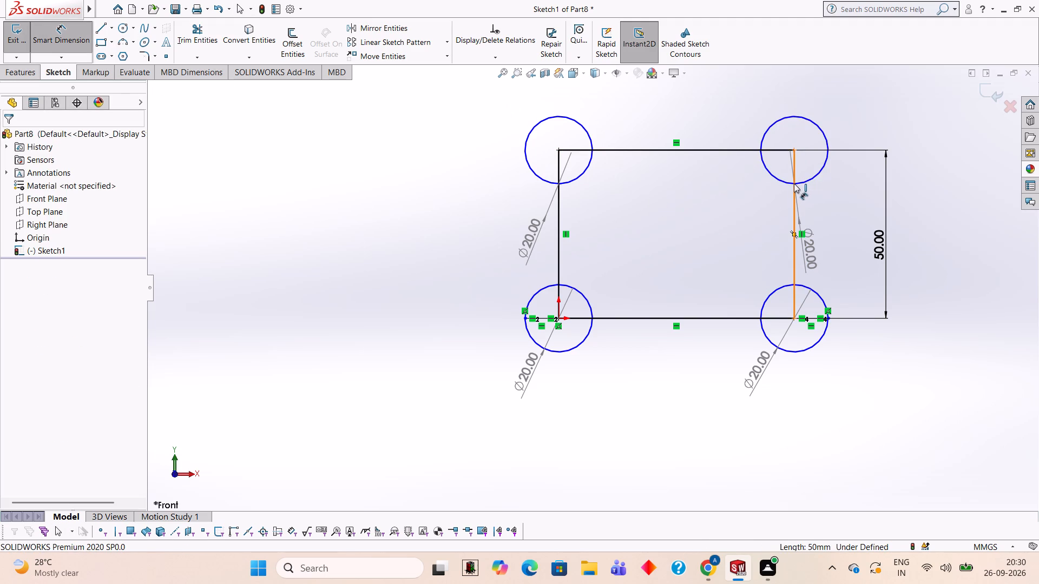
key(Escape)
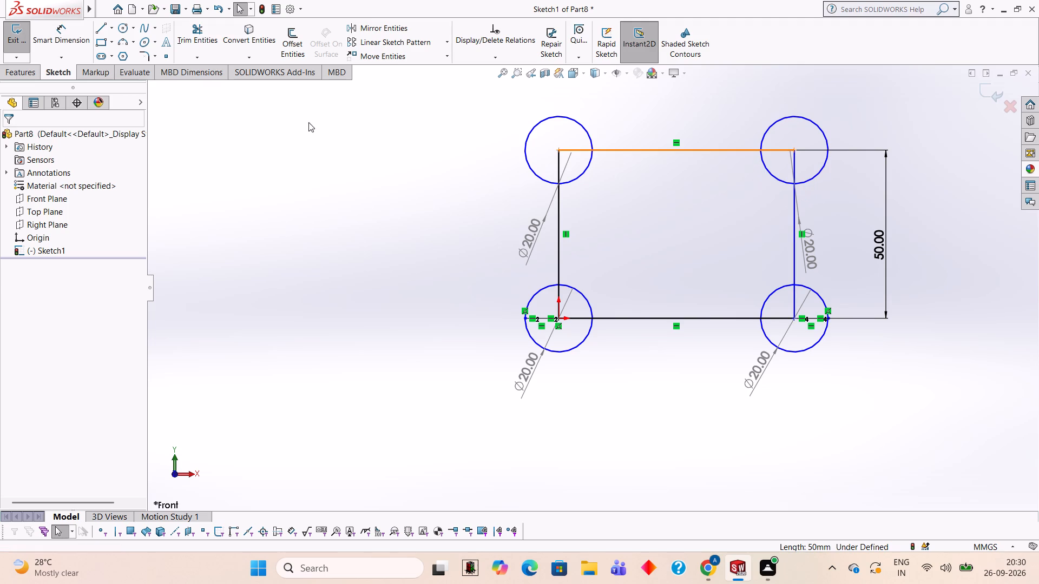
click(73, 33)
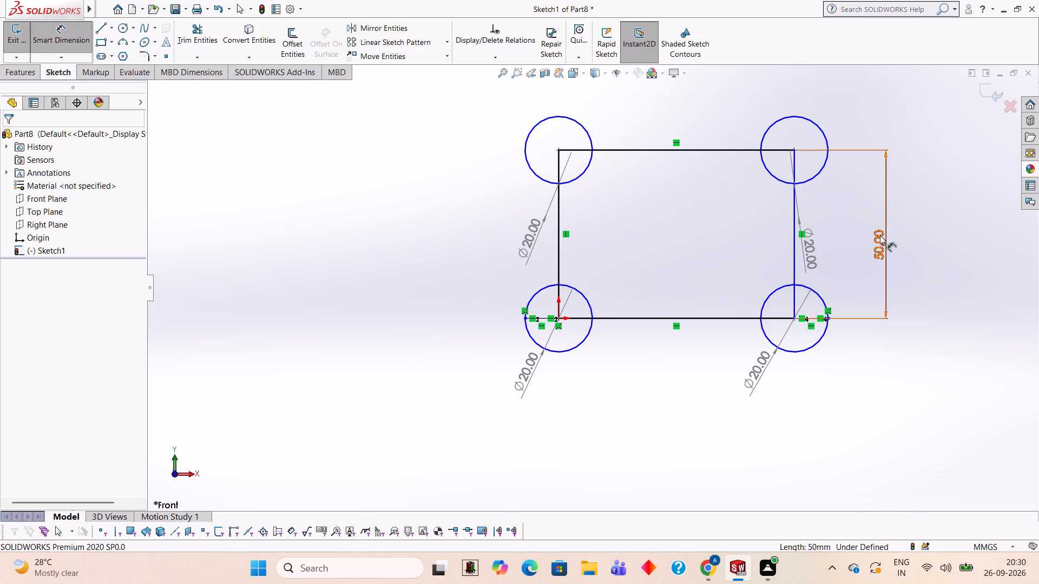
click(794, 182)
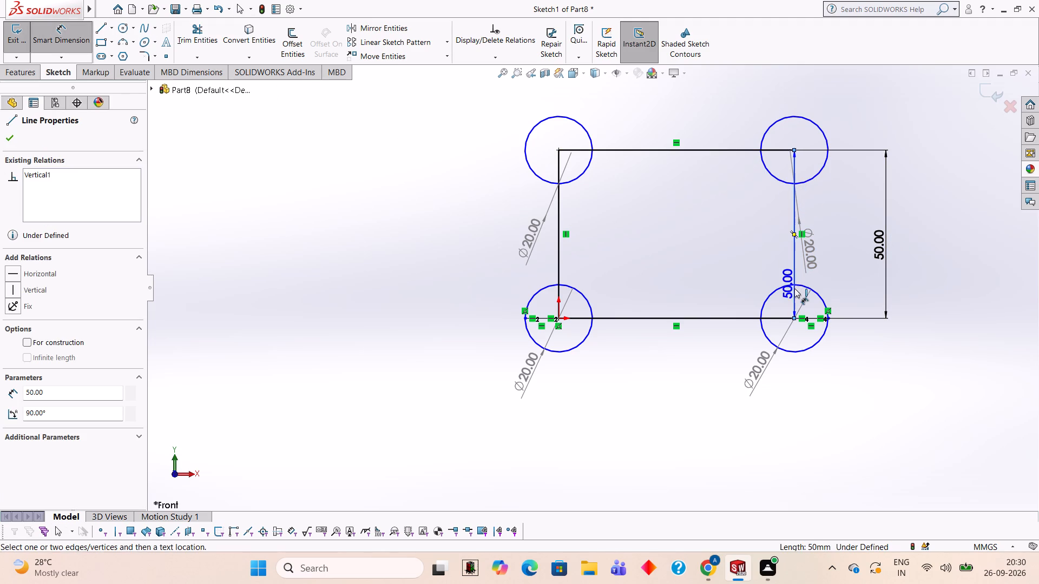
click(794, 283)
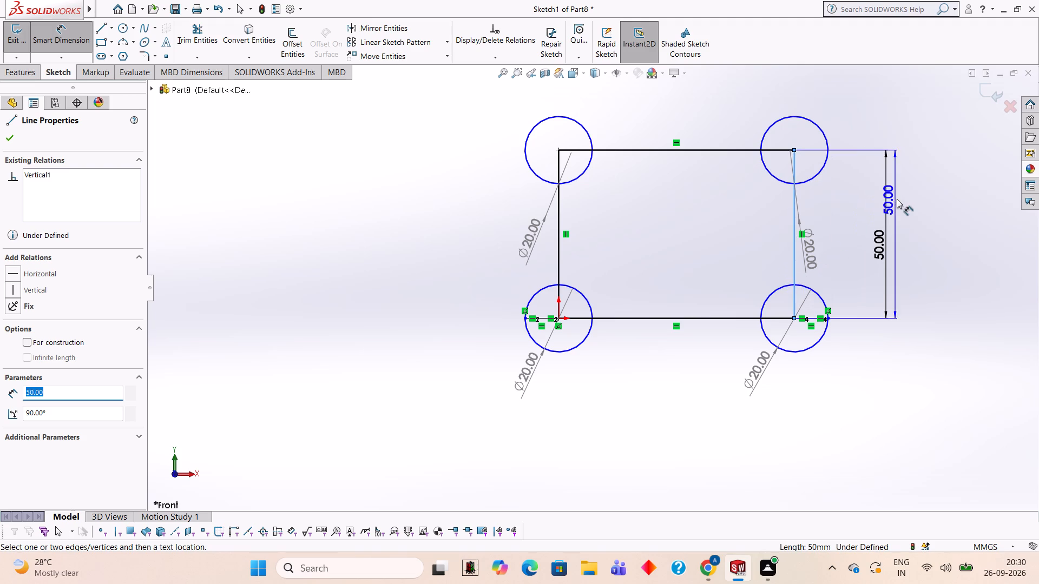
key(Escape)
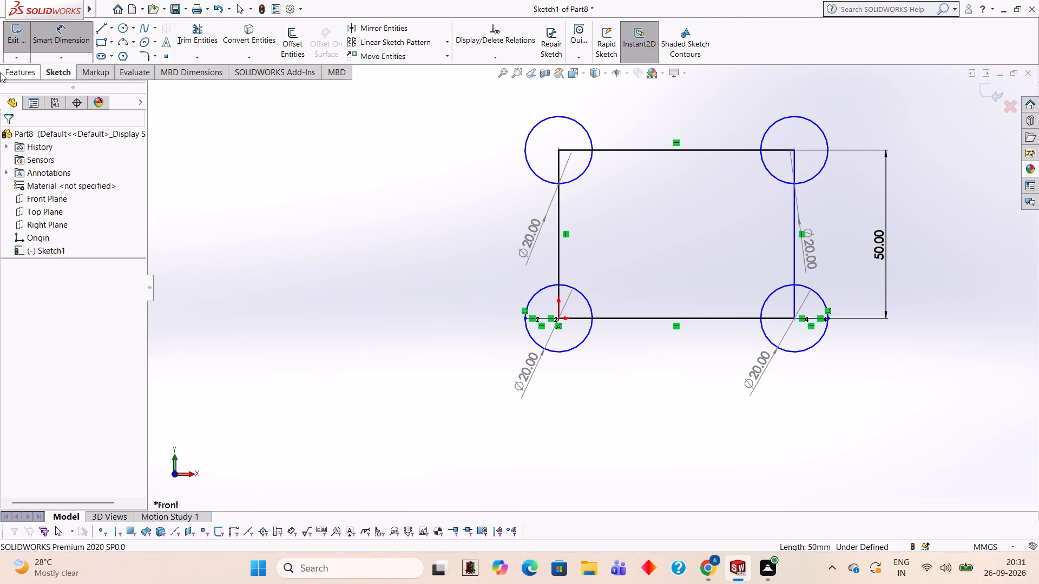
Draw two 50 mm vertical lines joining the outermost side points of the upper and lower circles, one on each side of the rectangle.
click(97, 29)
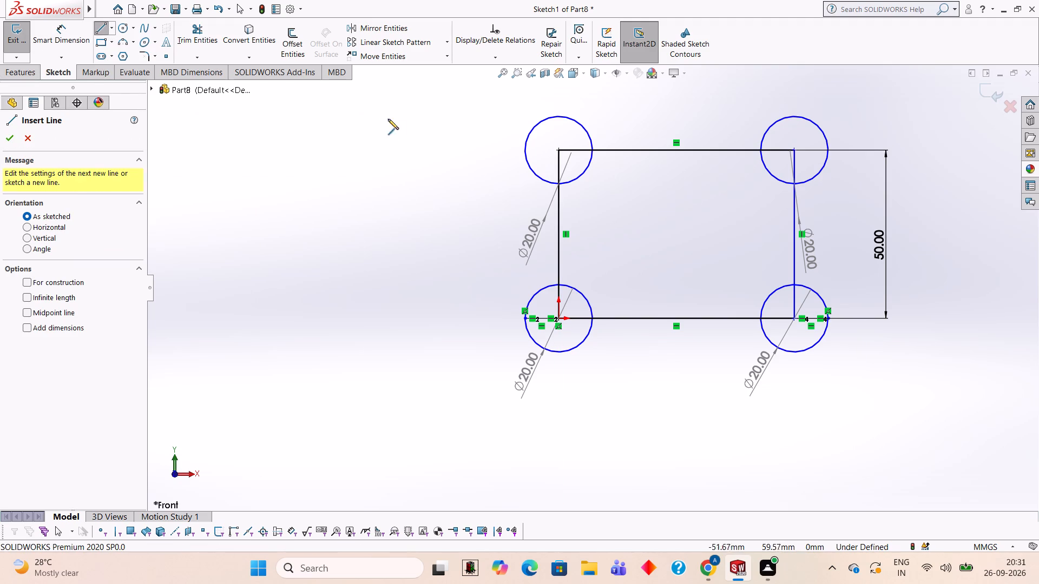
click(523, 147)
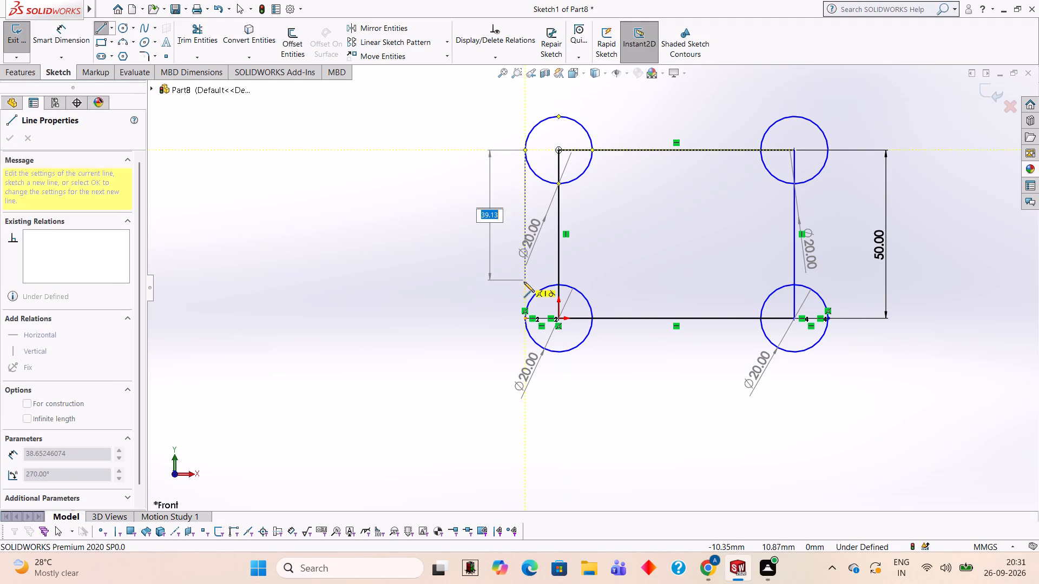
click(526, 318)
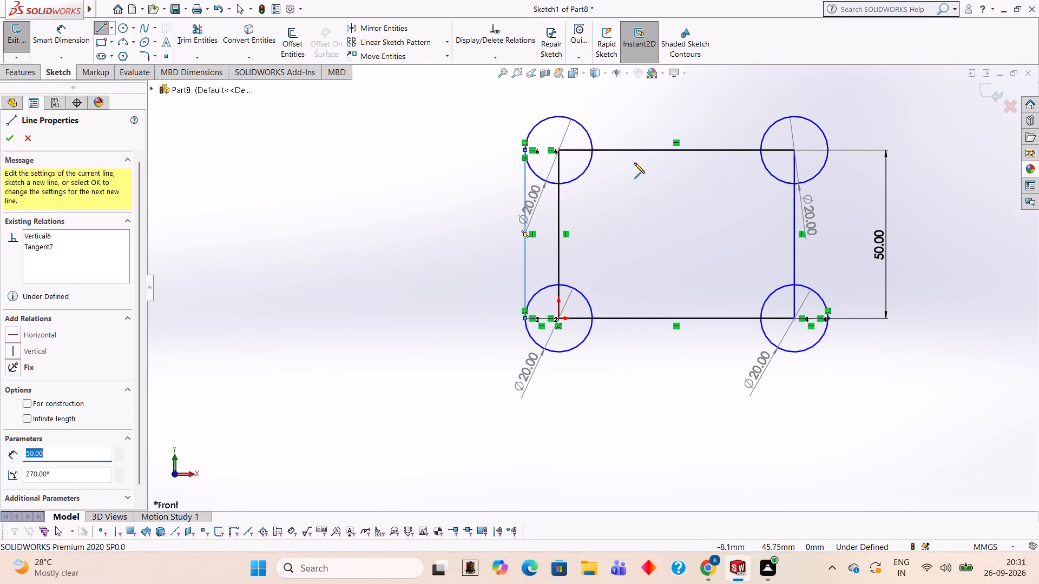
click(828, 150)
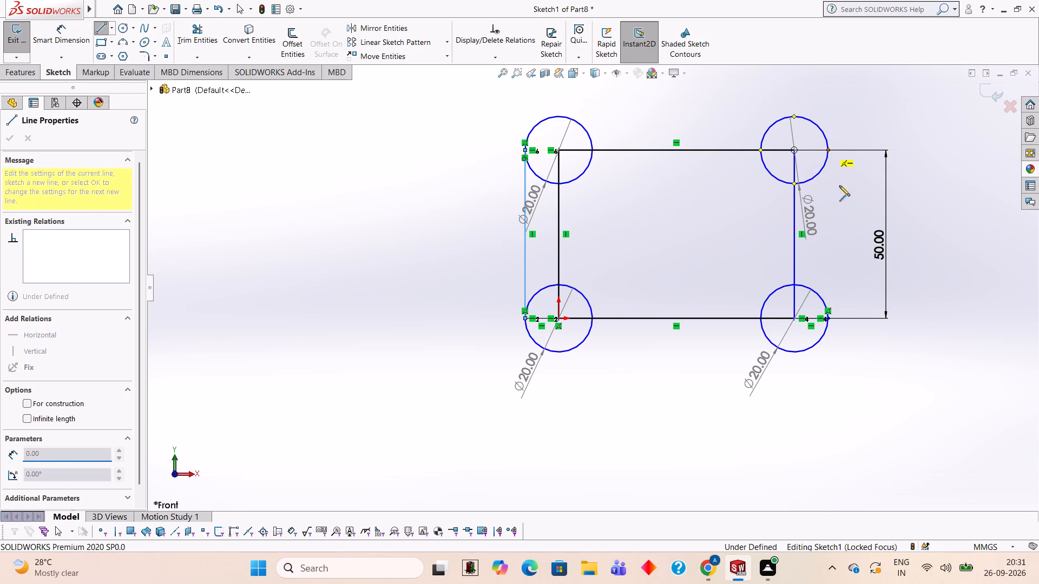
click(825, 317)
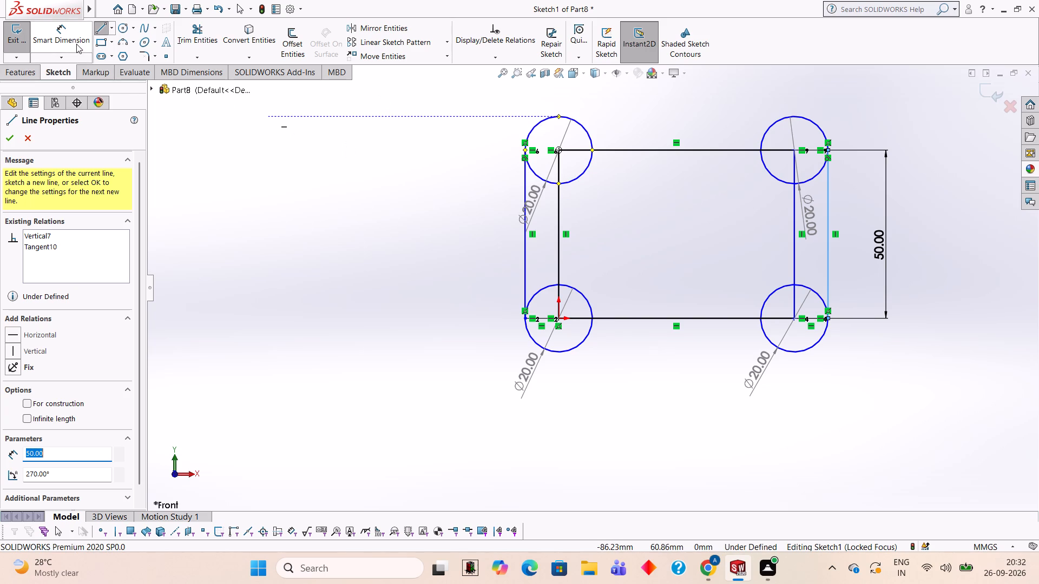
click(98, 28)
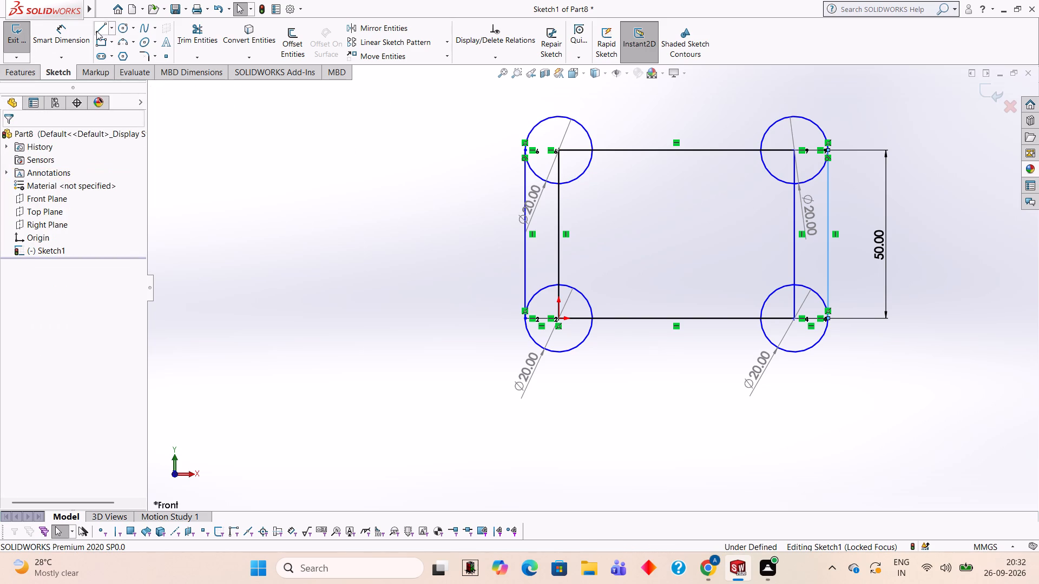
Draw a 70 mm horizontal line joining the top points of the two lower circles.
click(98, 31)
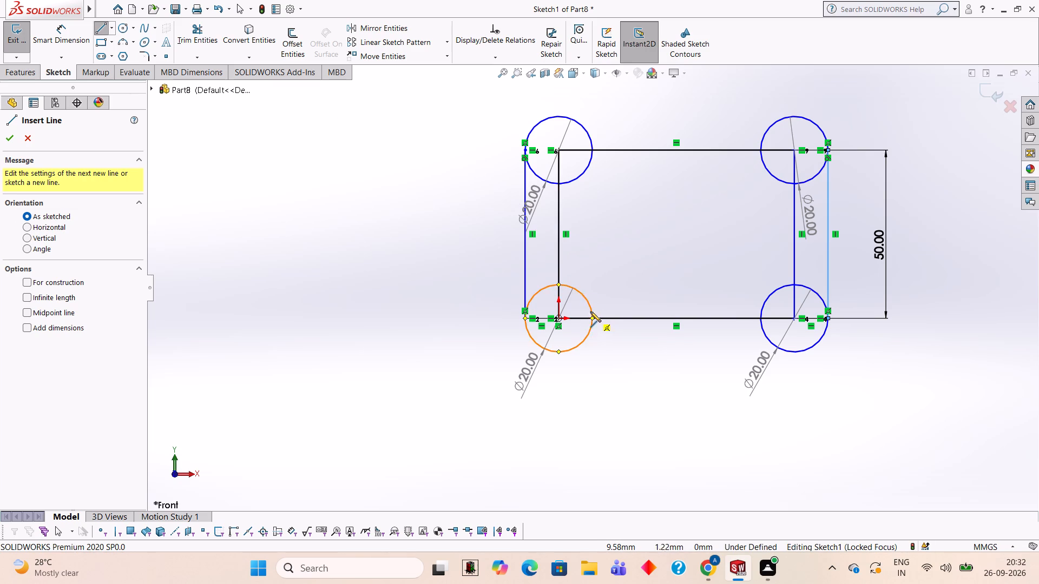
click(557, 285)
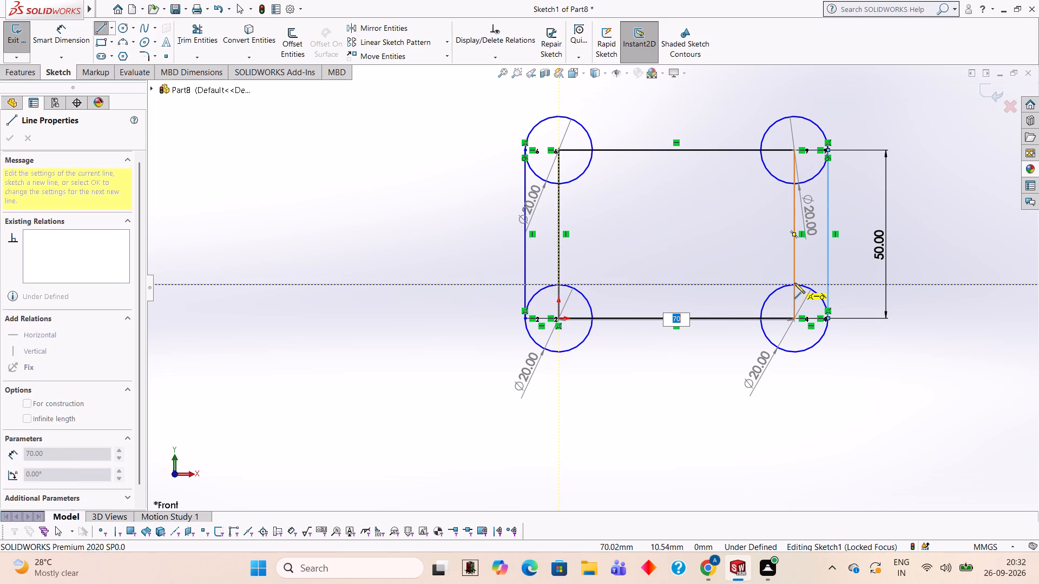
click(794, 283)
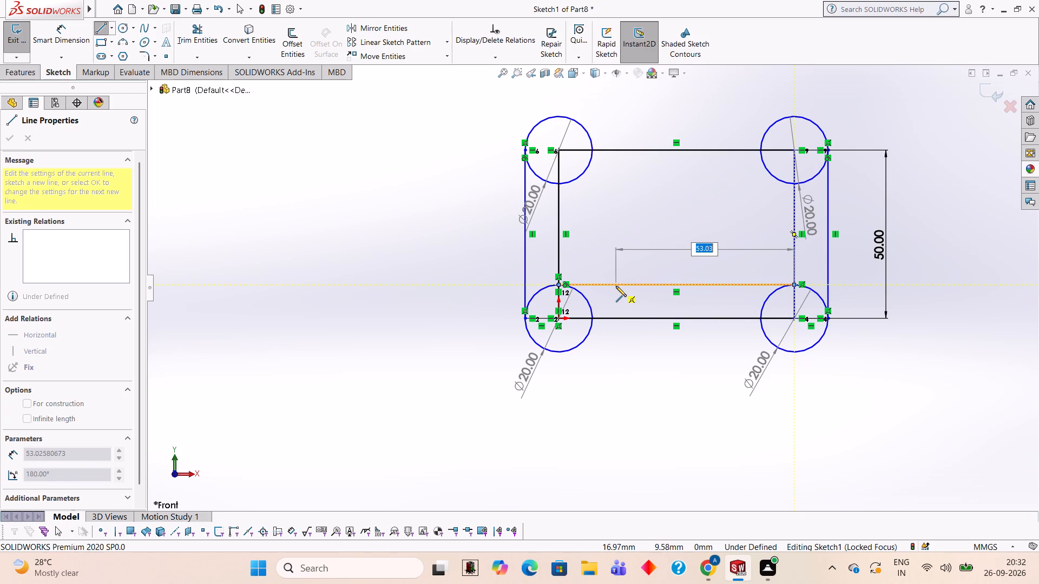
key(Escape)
Undo all the lines, circles and dimensions drawn in the sketch until it is empty.
key(ctrl+z)
key(ctrl+z)
key(ctrl+z)
key(ctrl+z)
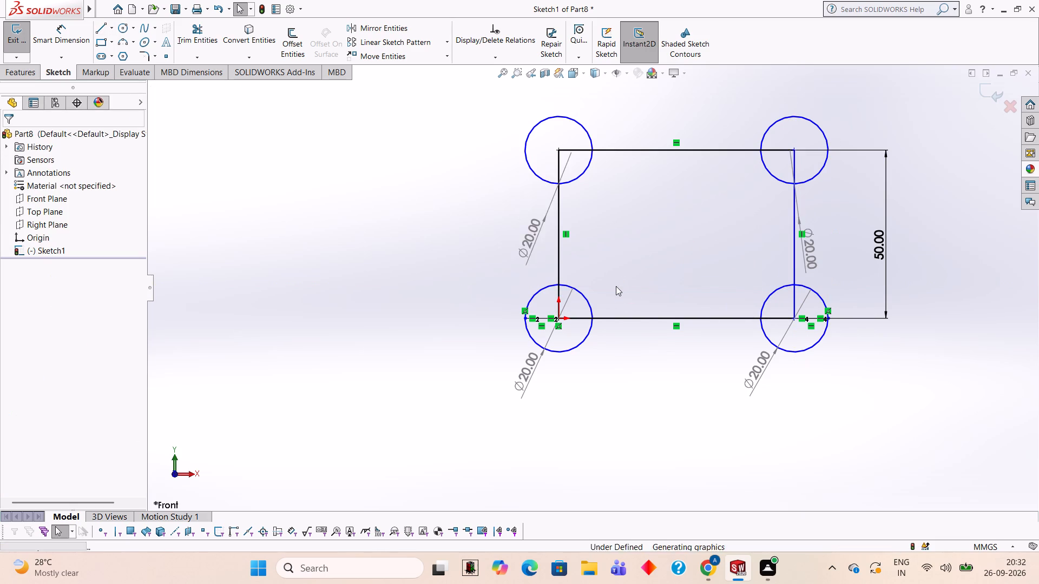
key(ctrl+z)
key(ctrl+z)
key(ctrl+z)
key(ctrl+z)
key(ctrl+z)
key(ctrl+z)
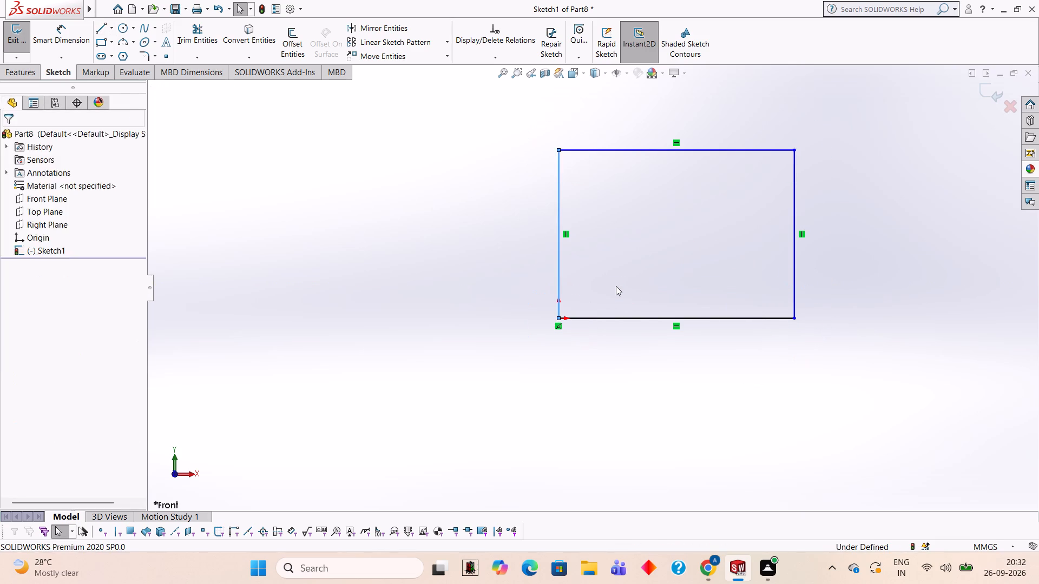
key(ctrl+z)
key(ctrl+z)
key(ctrl+z)
key(ctrl+z)
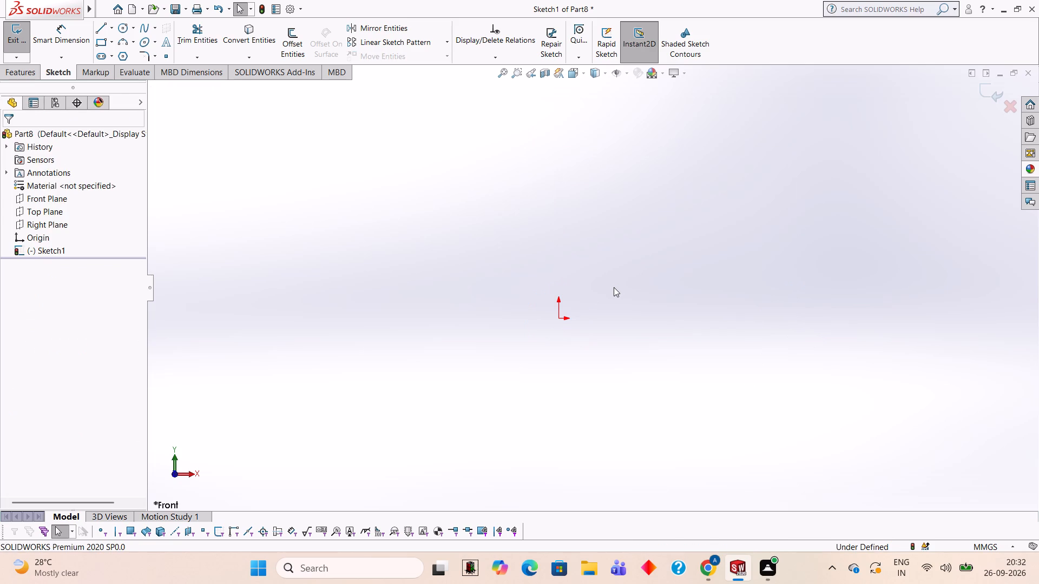
Draw a 20 mm diameter circle centred on the origin.
click(121, 25)
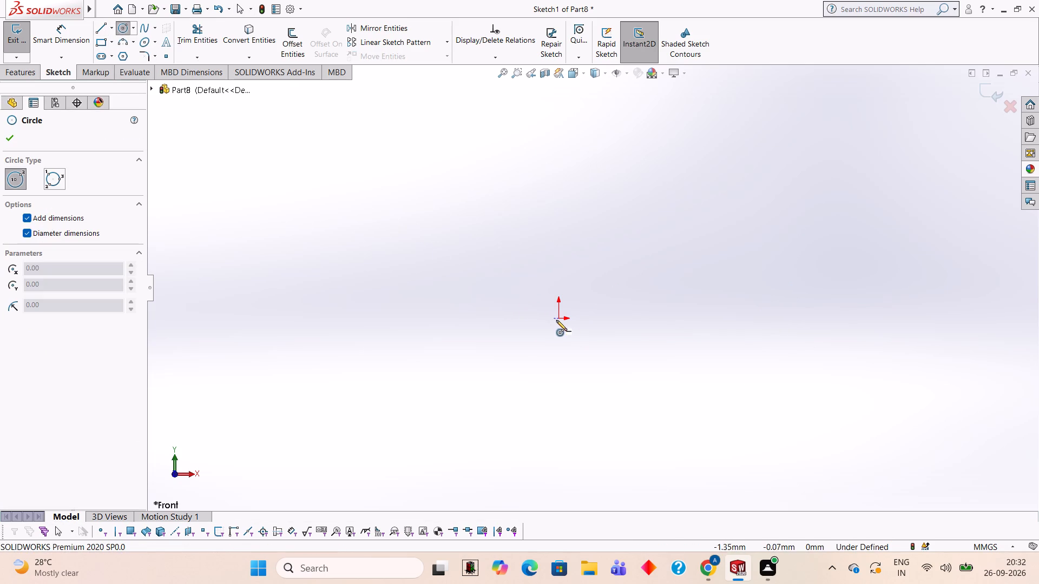
click(556, 318)
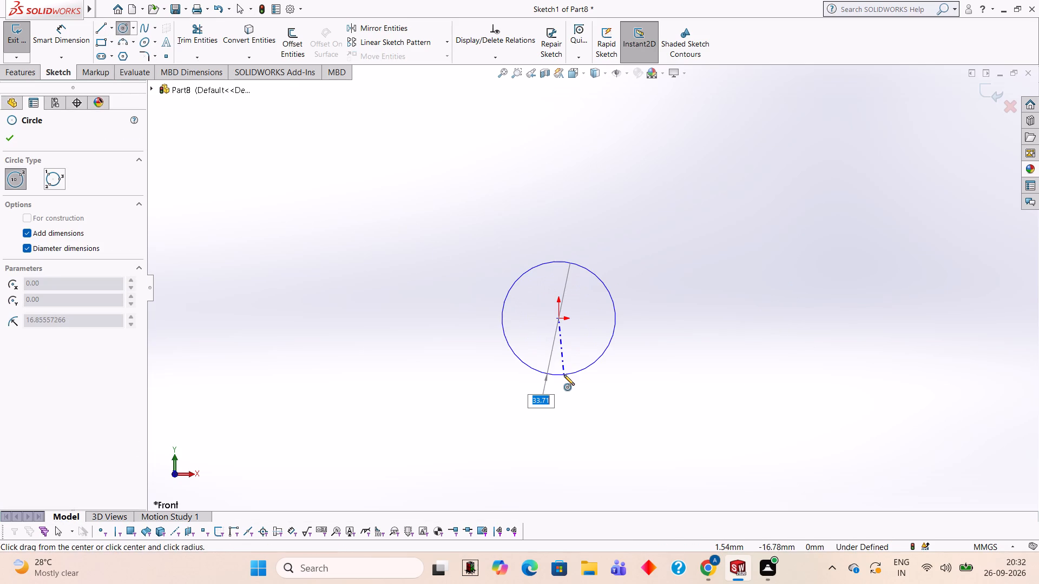
text(20)
key(Return)
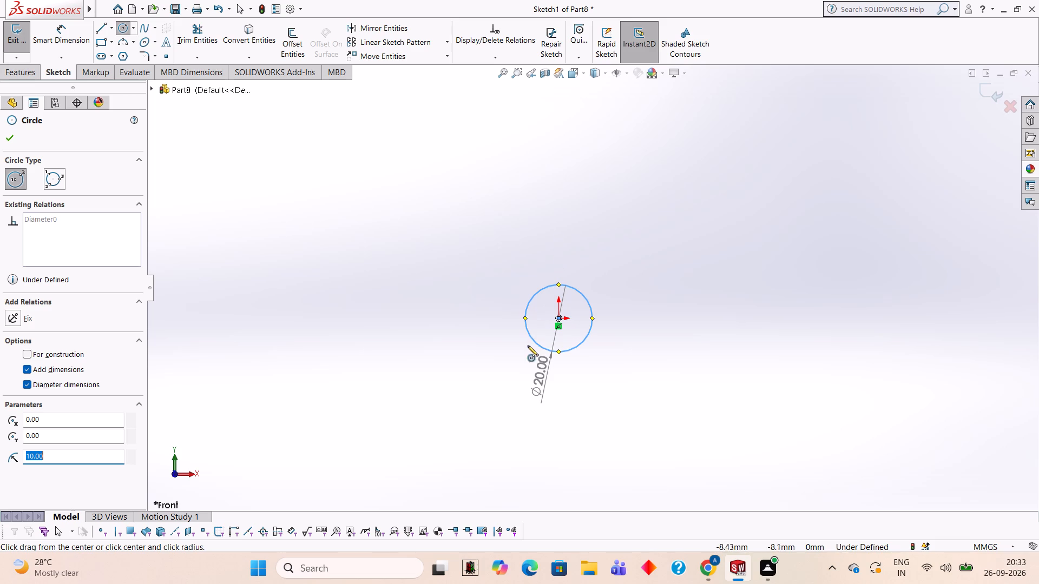
Draw a 50 mm vertical line upward from the origin.
click(103, 25)
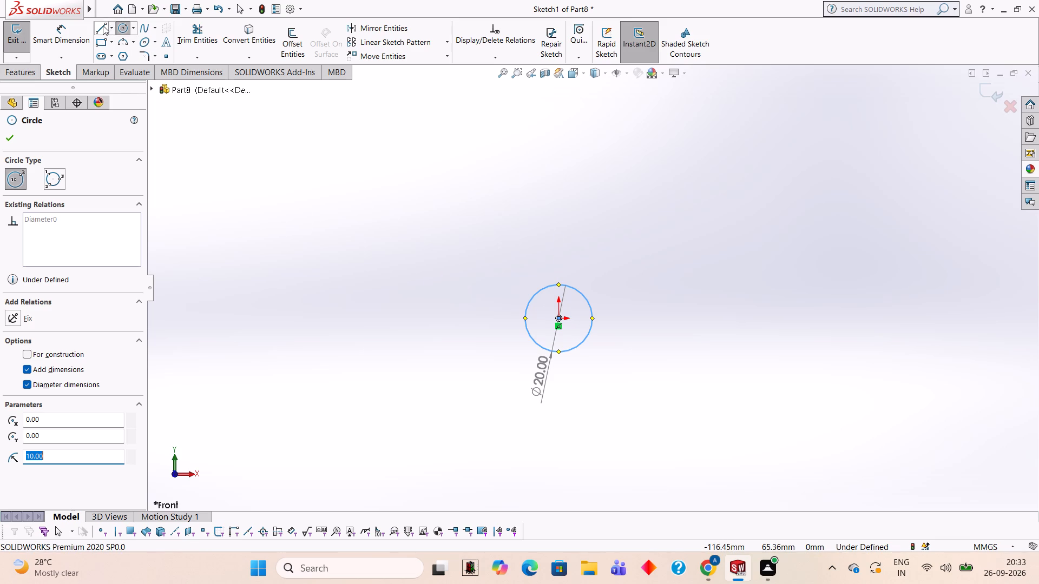
click(558, 317)
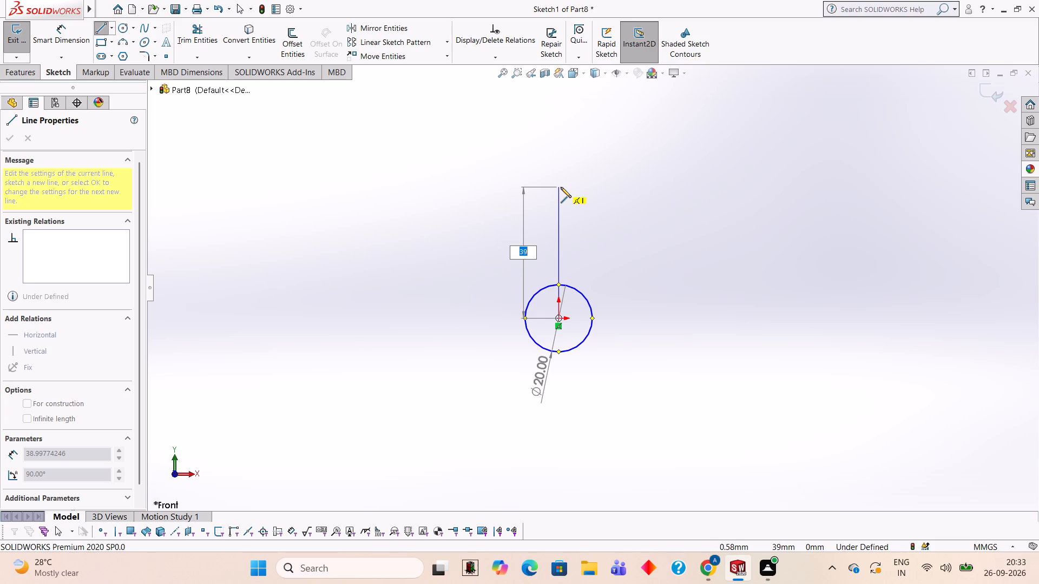
text(50)
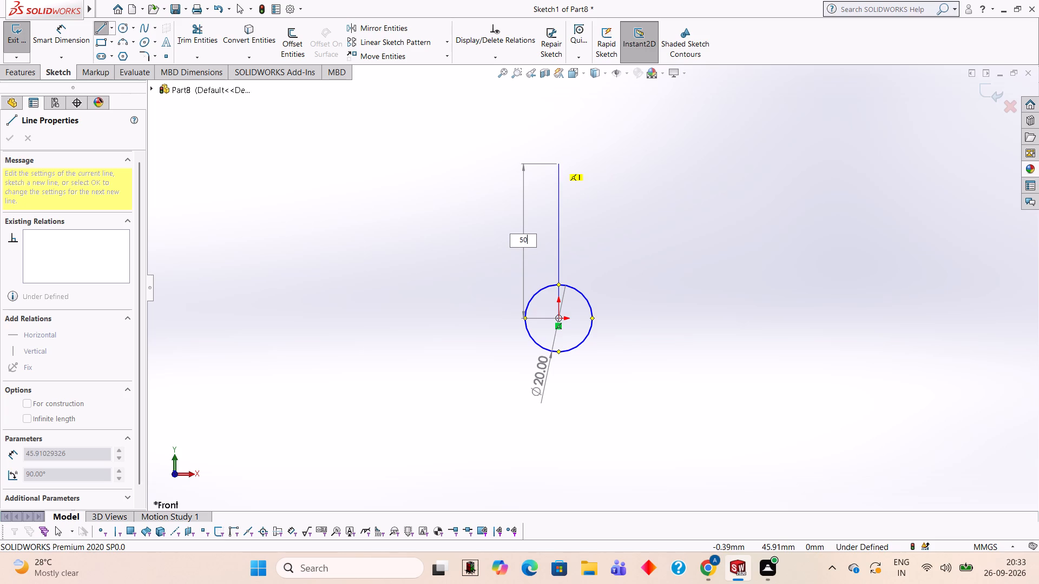
key(Return)
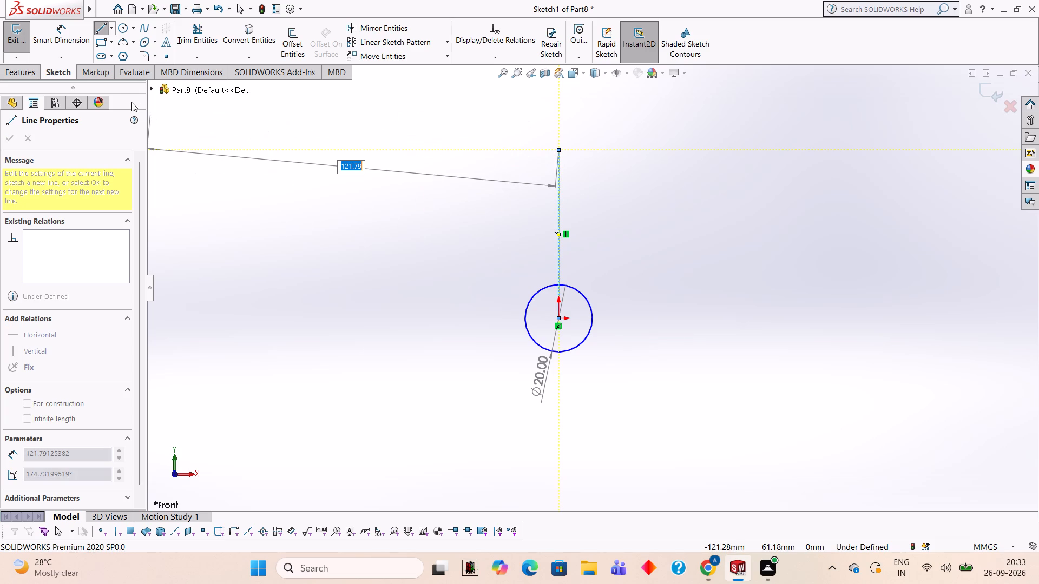
Draw a 20 mm diameter circle centred on the vertical line's upper end.
click(119, 27)
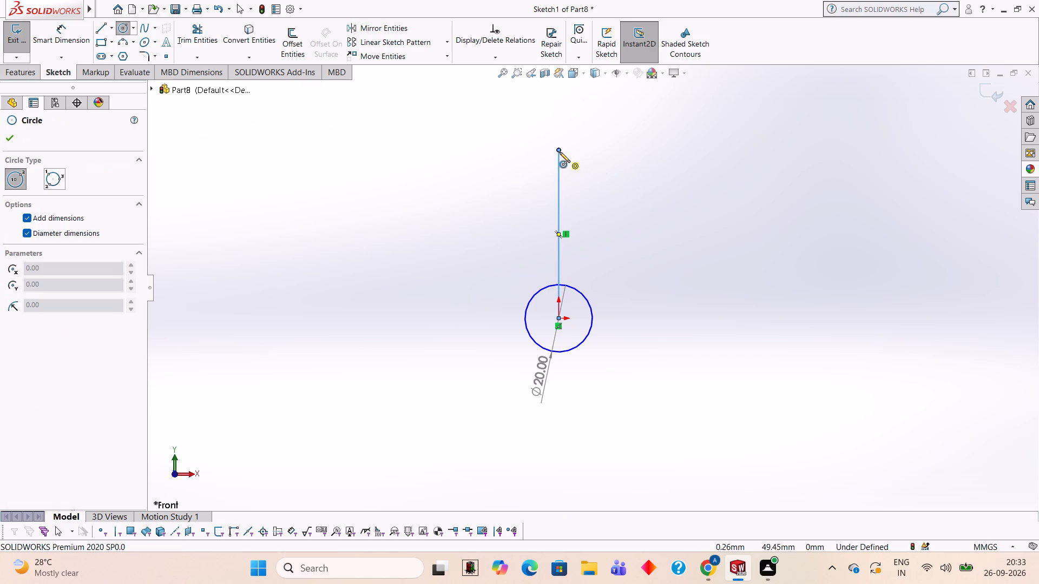
click(556, 150)
text(20)
key(Return)
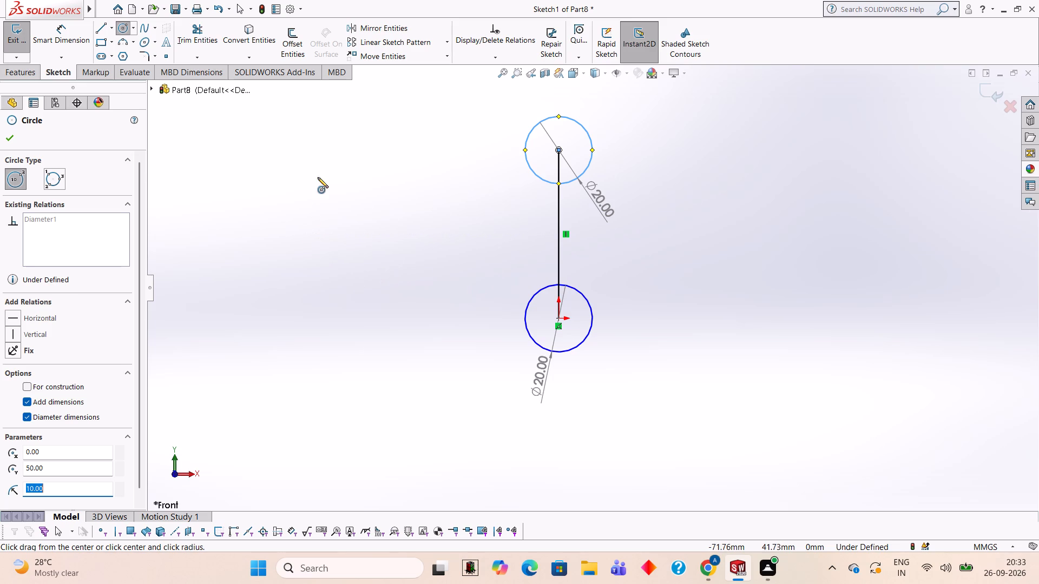
Draw a 50 mm vertical line joining the leftmost points of the upper and lower circles.
click(75, 43)
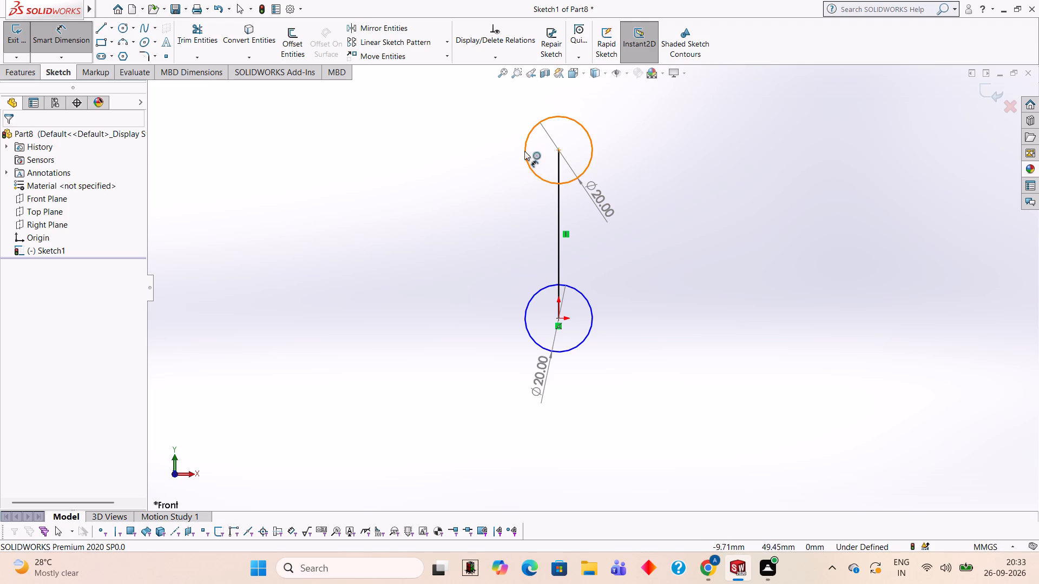
click(103, 27)
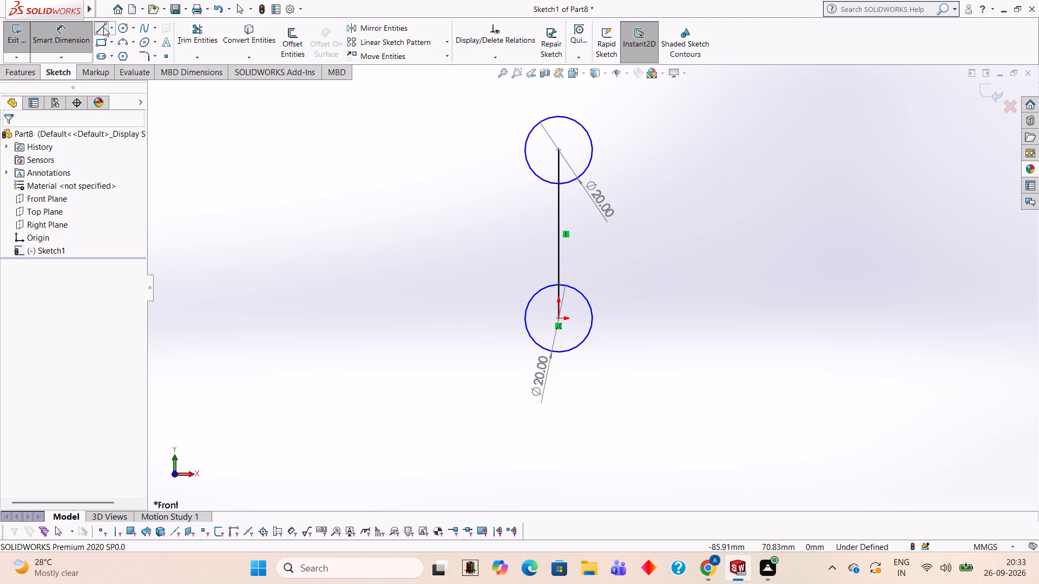
click(523, 149)
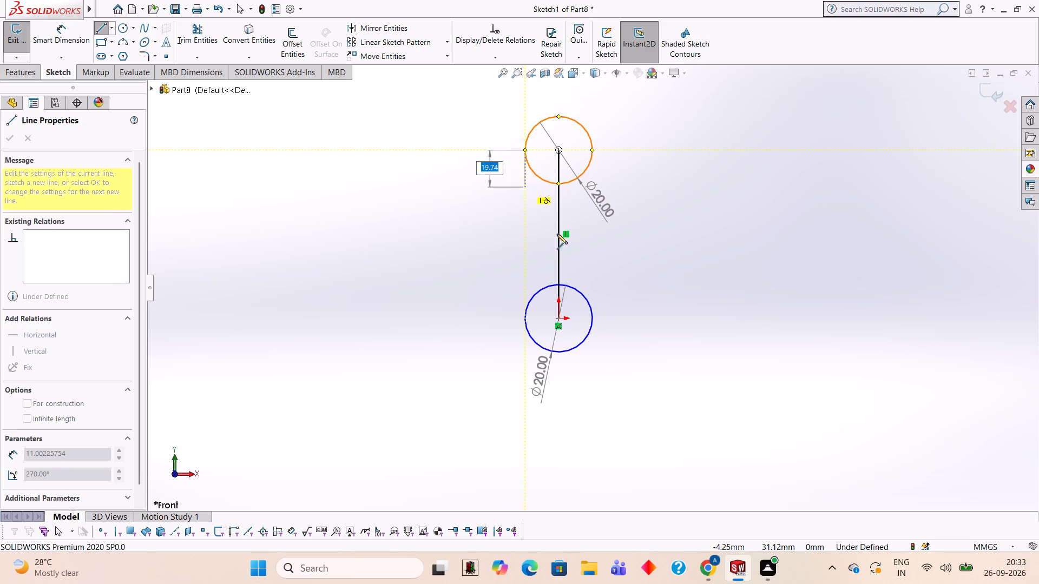
click(524, 320)
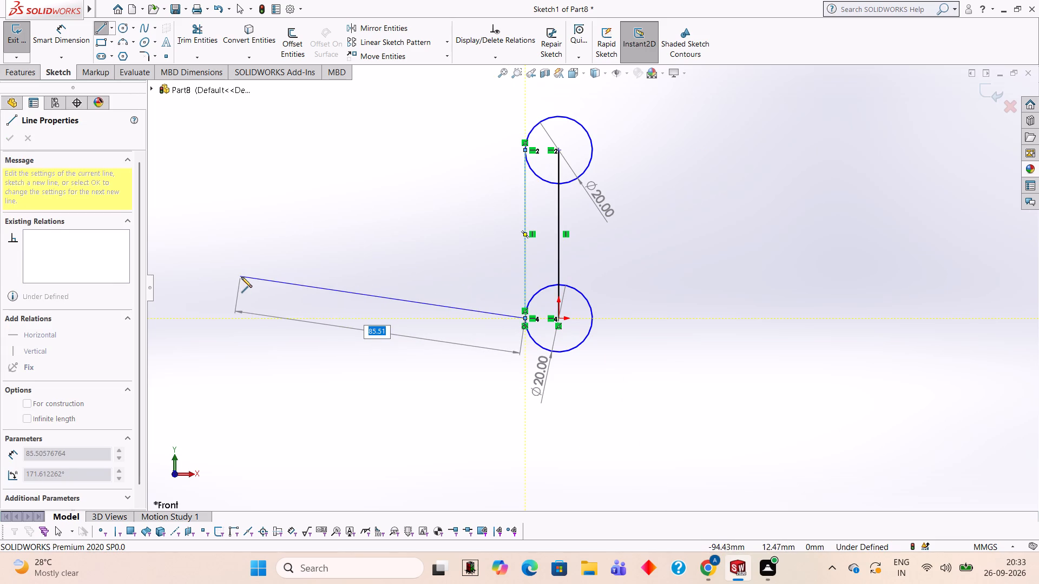
key(Escape)
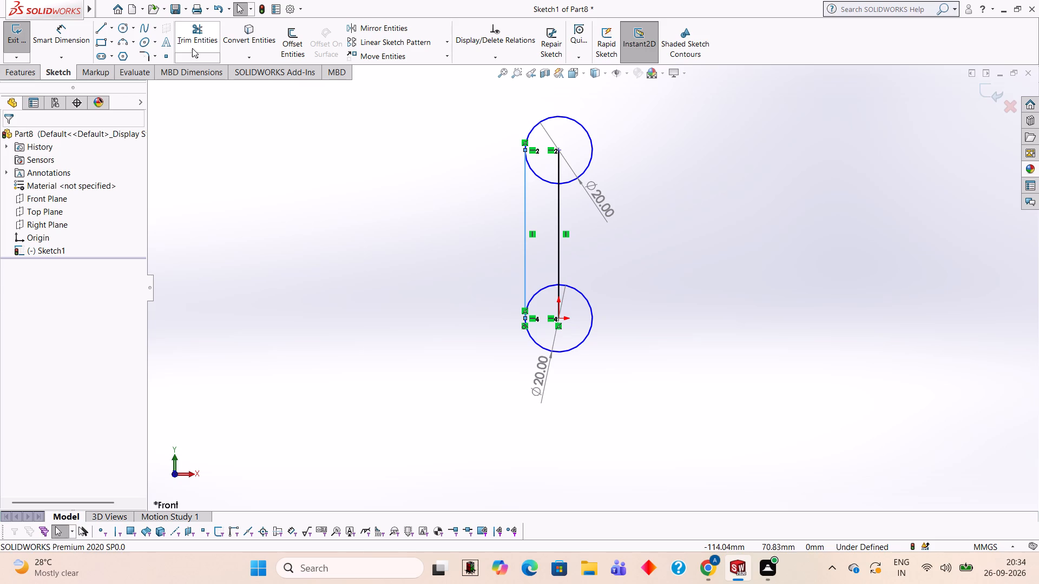
Trim away the upper circle's lower-left quarter and the lower circle's upper-left quarter between the two vertical lines.
click(192, 48)
click(537, 176)
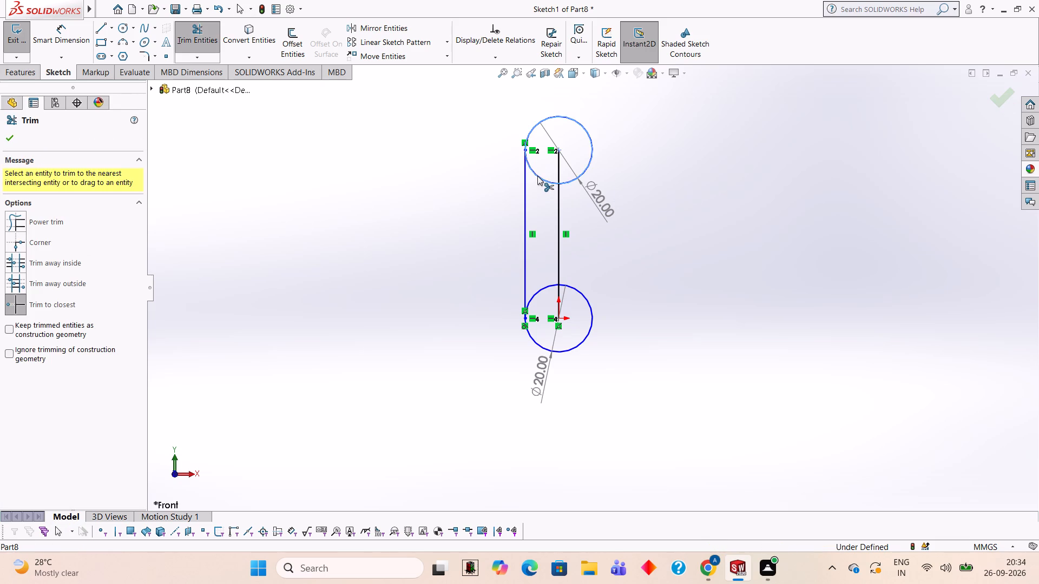
click(549, 284)
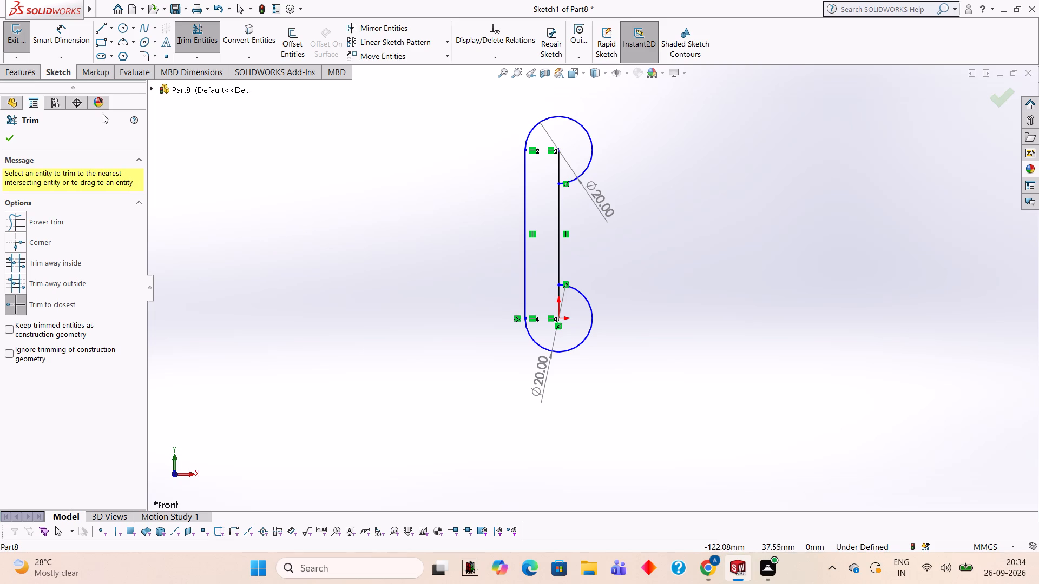
Draw a 10 mm vertical line up from the lower circle's rightmost point, continued by a 40 mm line to the upper arc's rightmost point.
click(102, 30)
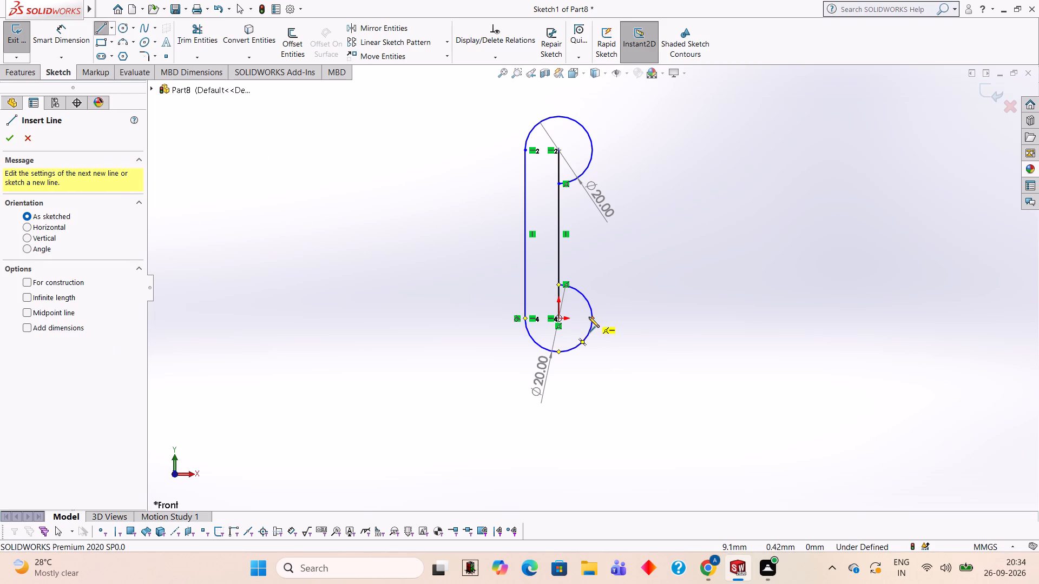
click(591, 318)
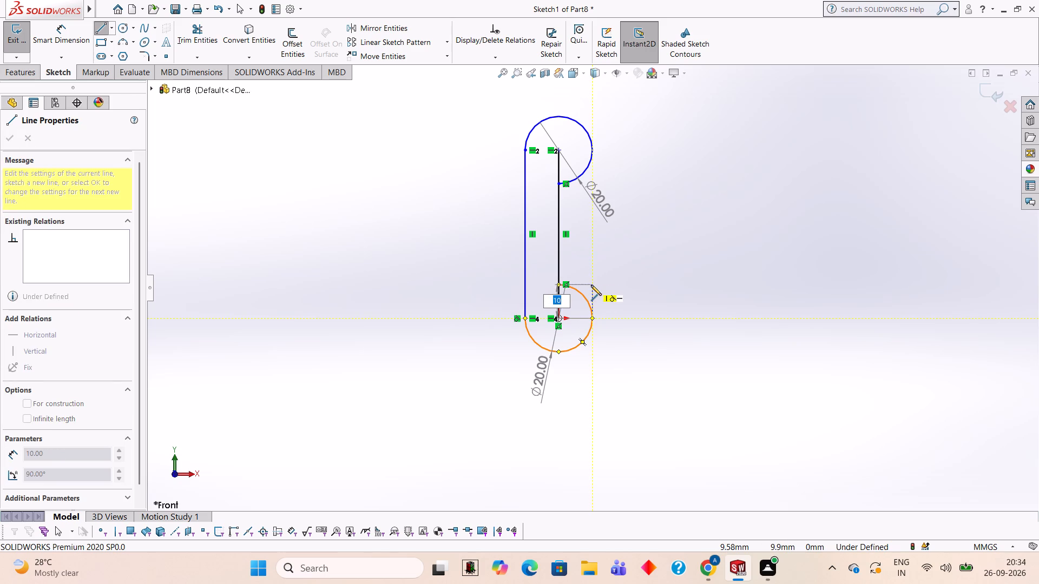
click(591, 285)
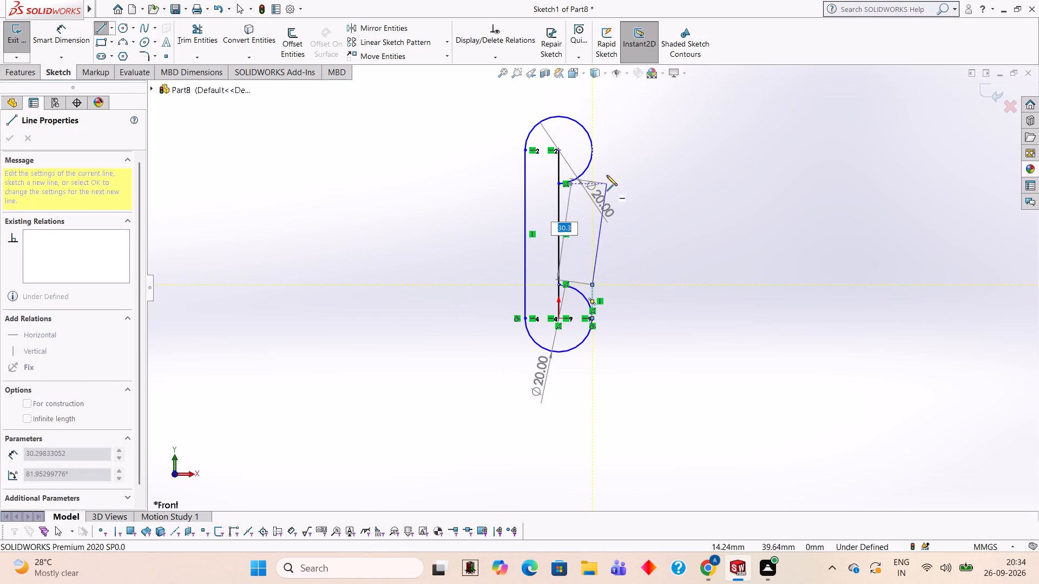
click(592, 151)
key(Escape)
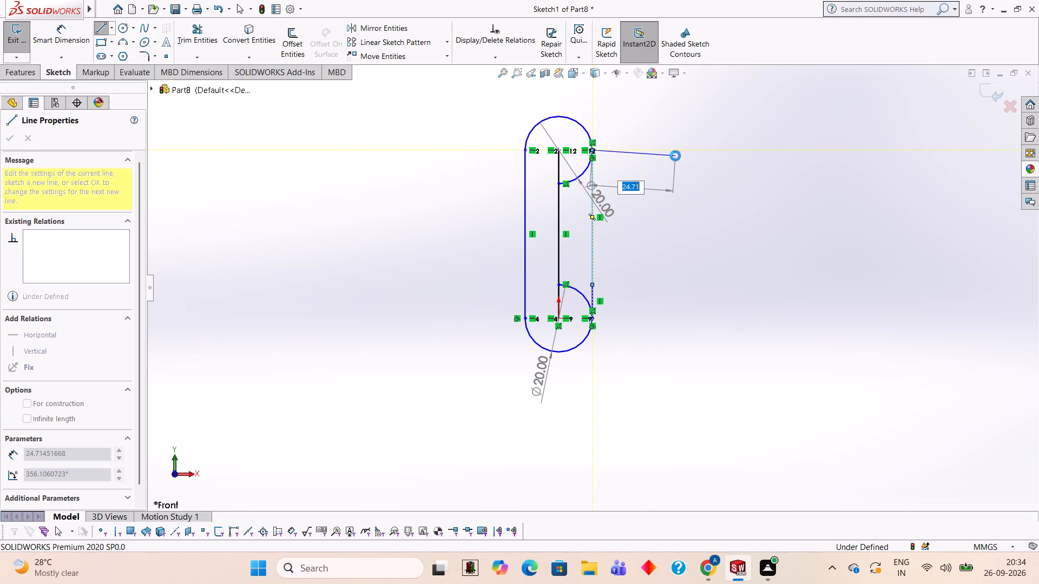
Trim away the upper circle's lower-right quarter and the lower circle's upper-right quarter to leave a slot outline.
click(215, 36)
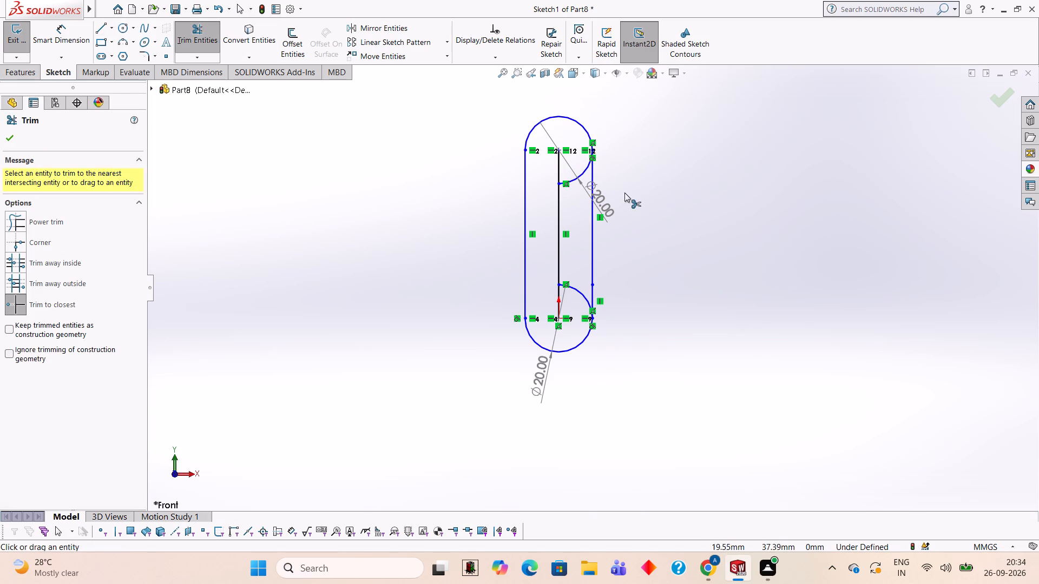
click(583, 168)
click(575, 290)
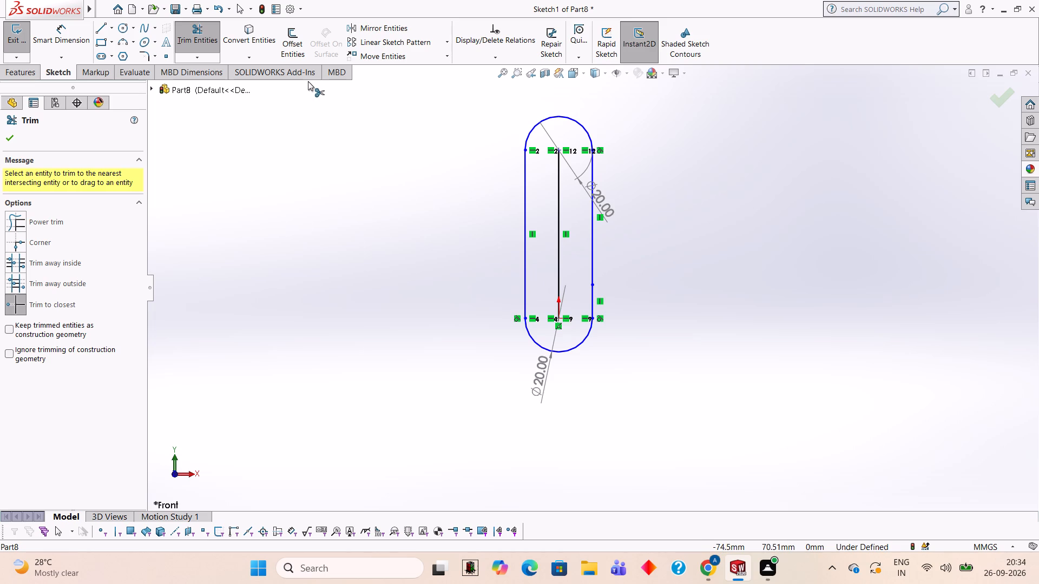
Draw a 70 mm horizontal line rightward from the centre of the slot's upper arc.
click(103, 31)
click(558, 148)
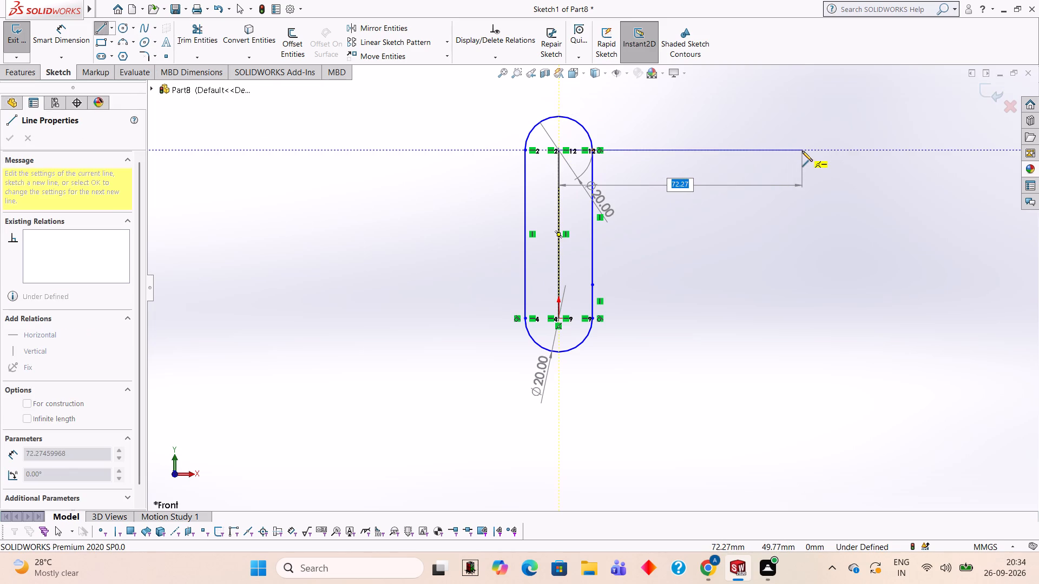
text(70)
key(Return)
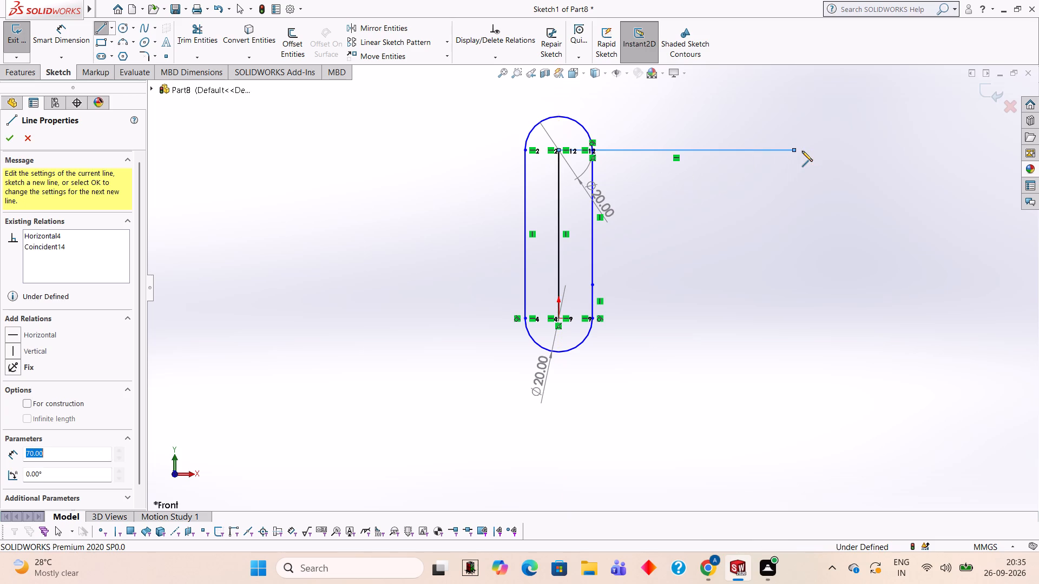
key(Escape)
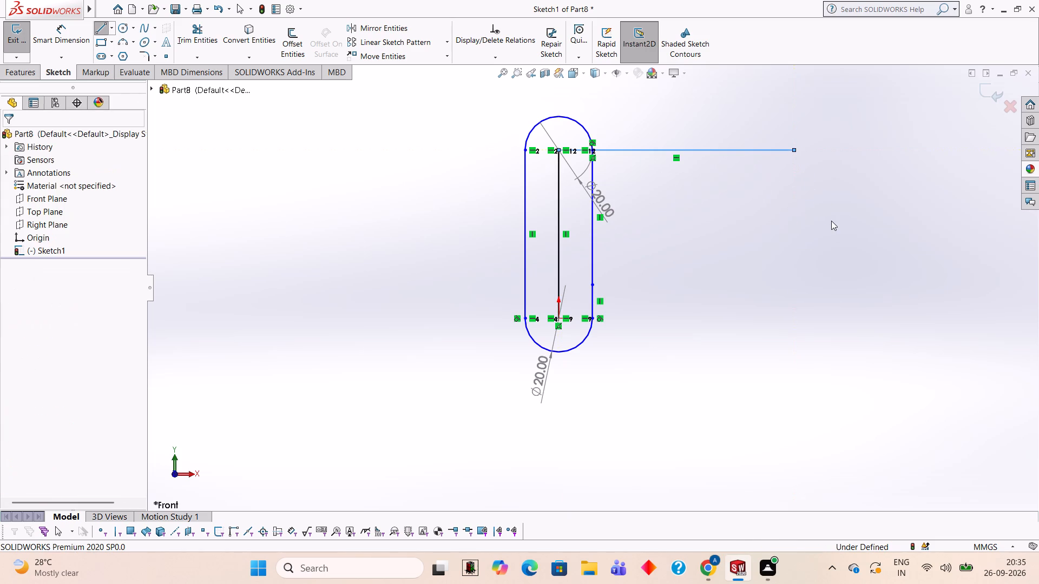
Draw two 20 mm diameter circles, one centred on the 70 mm line's free end and one 50 mm directly below it.
click(117, 28)
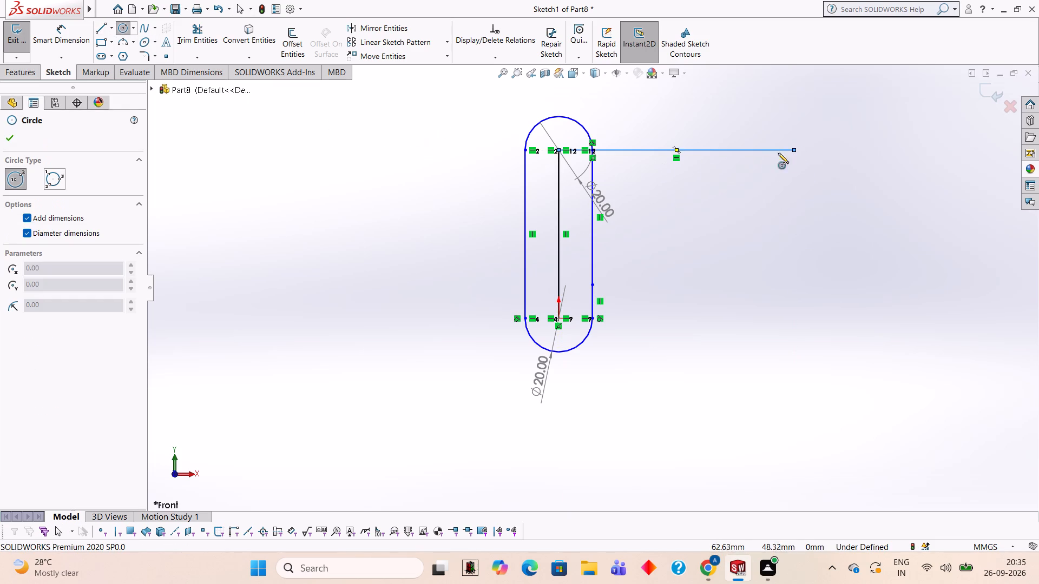
click(794, 150)
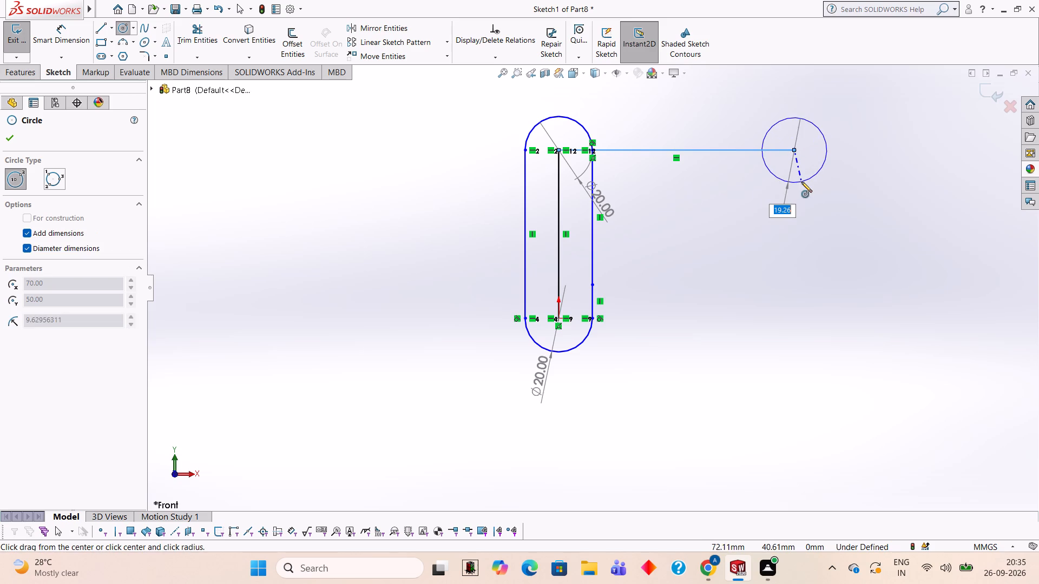
text(20)
key(Return)
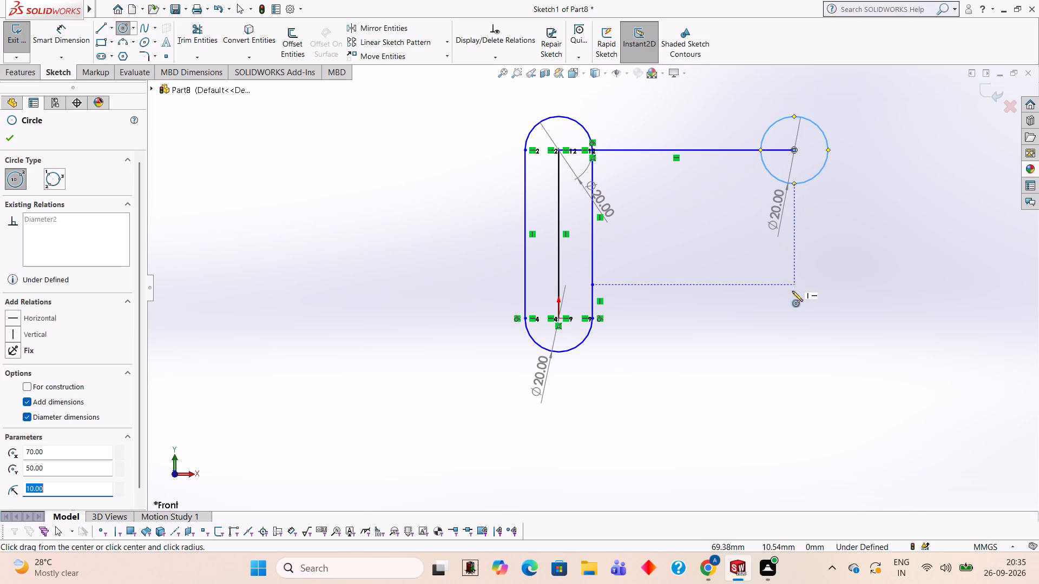
click(791, 318)
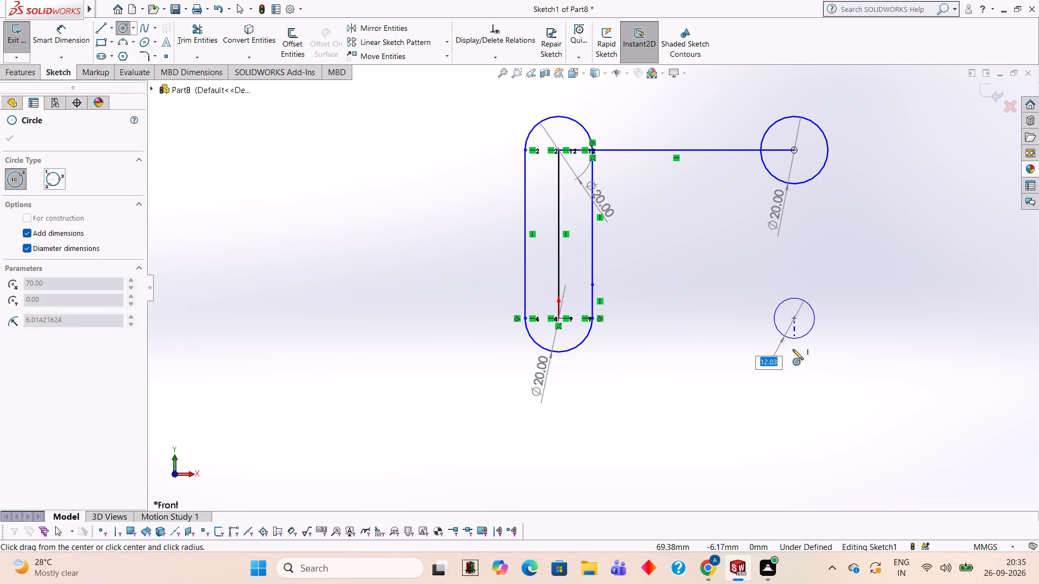
text(20)
key(Return)
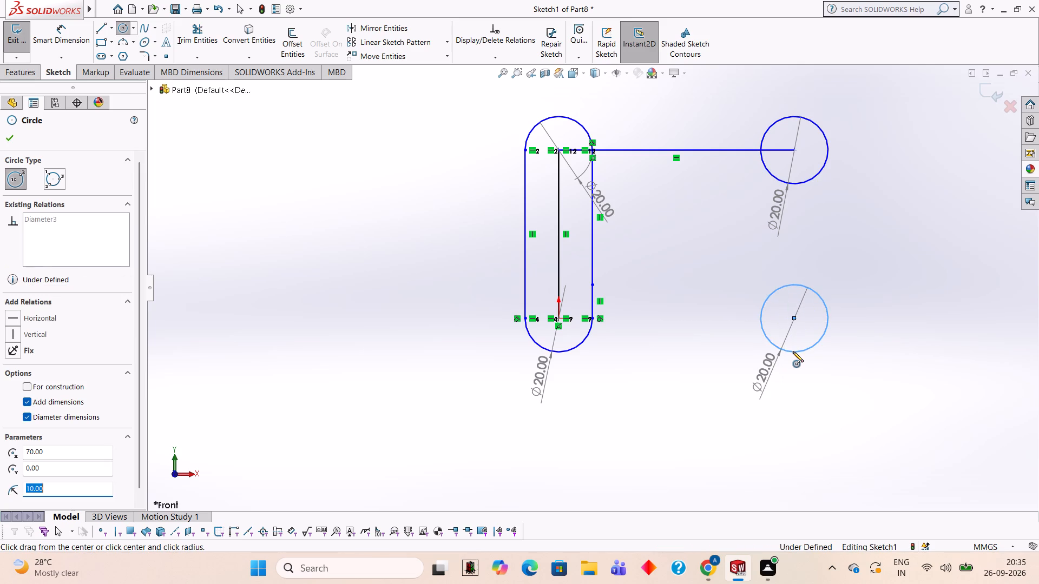
key(Escape)
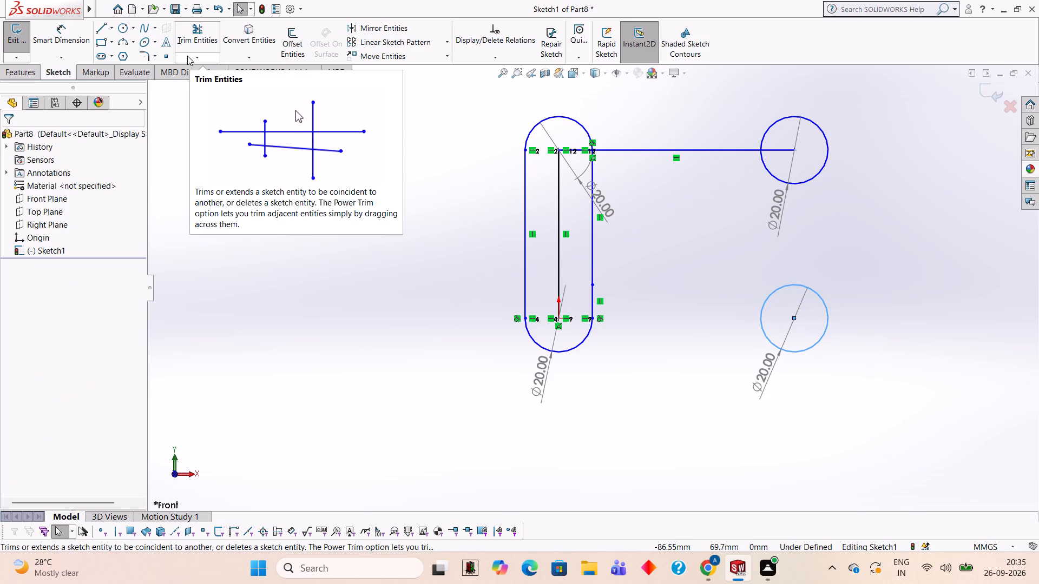
Draw a 50 mm vertical line joining the rightmost points of the two new circles.
click(103, 26)
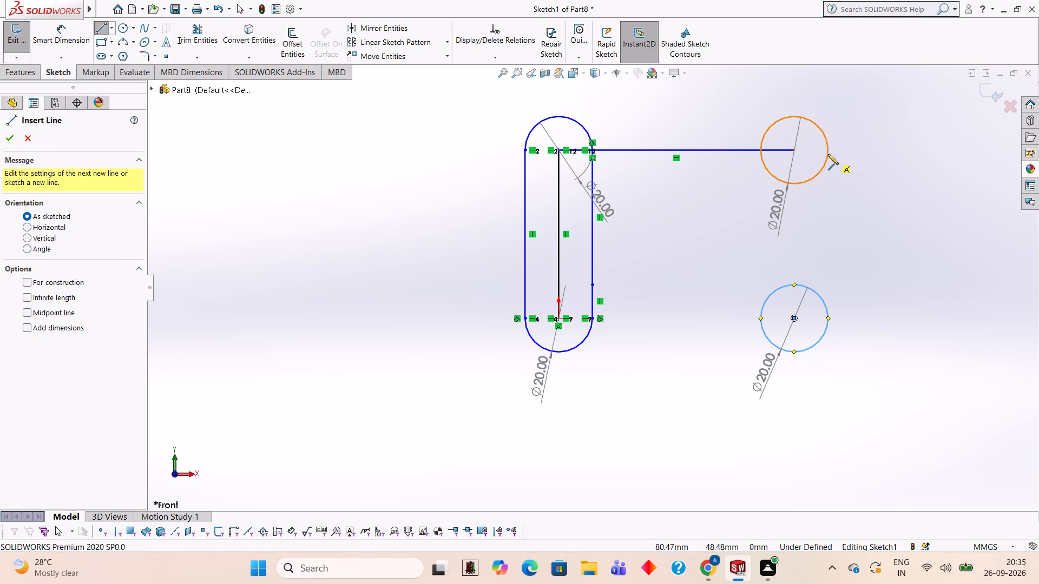
click(827, 149)
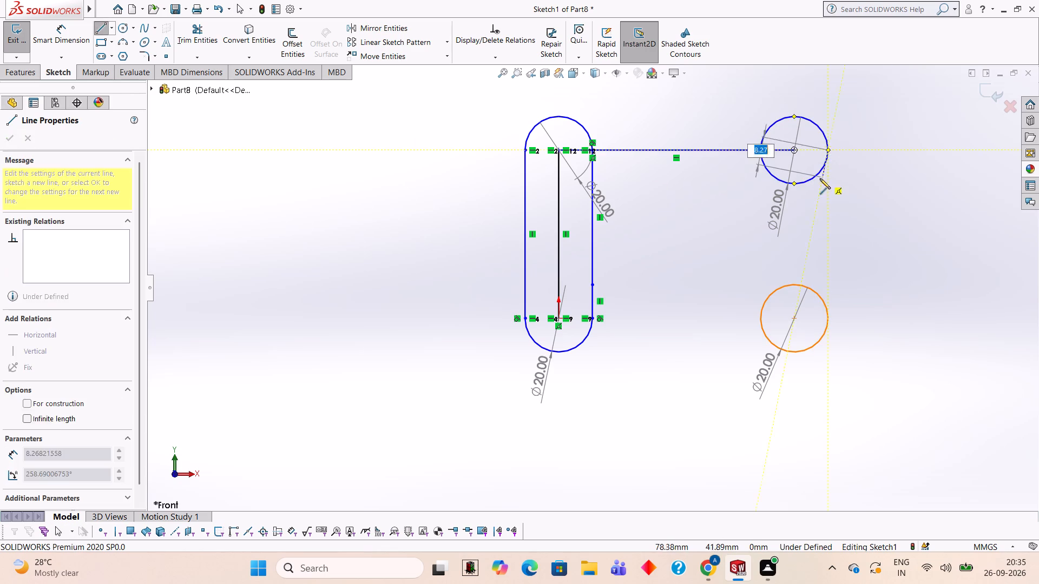
click(827, 318)
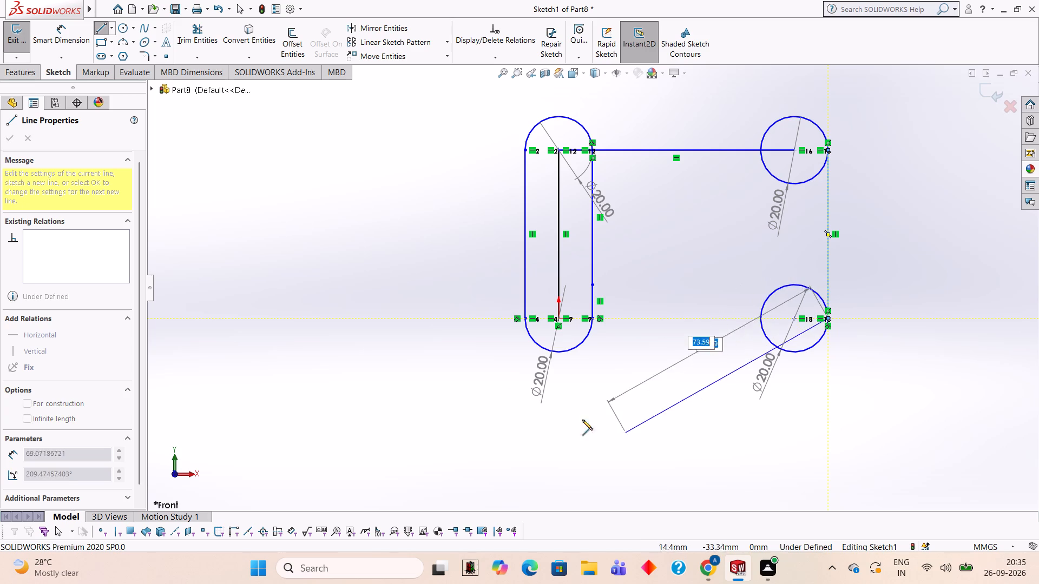
key(Escape)
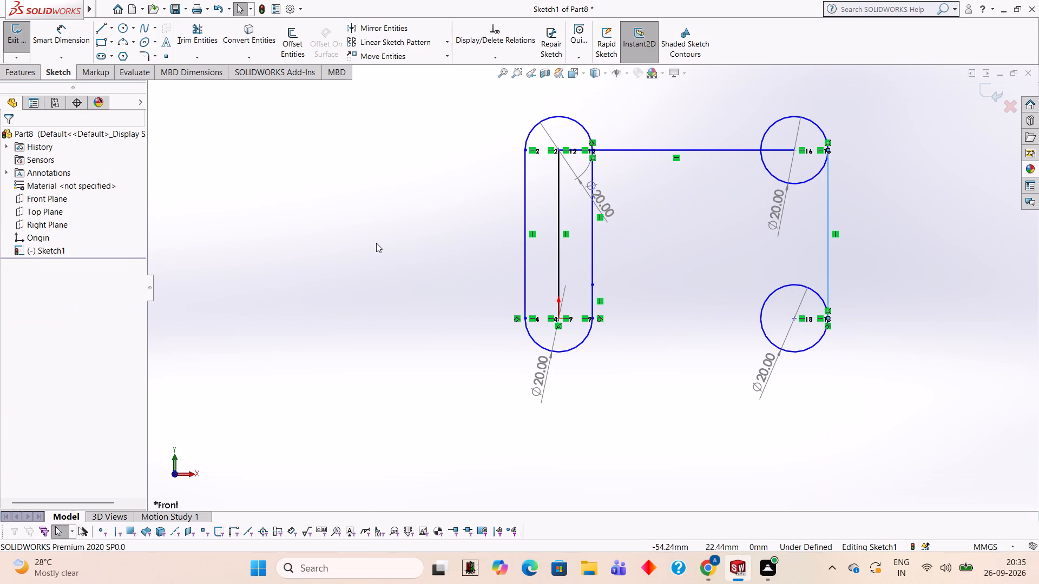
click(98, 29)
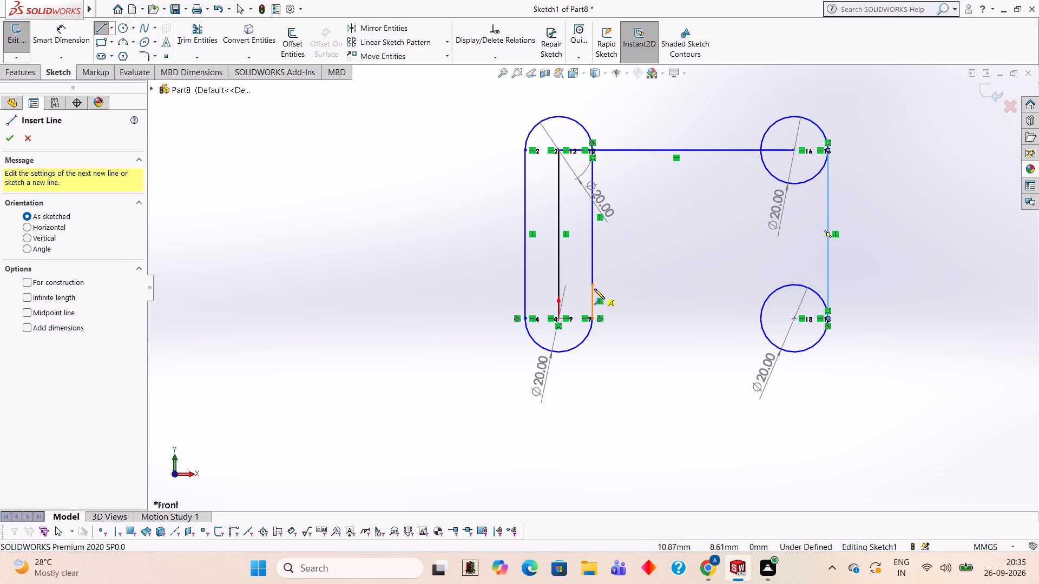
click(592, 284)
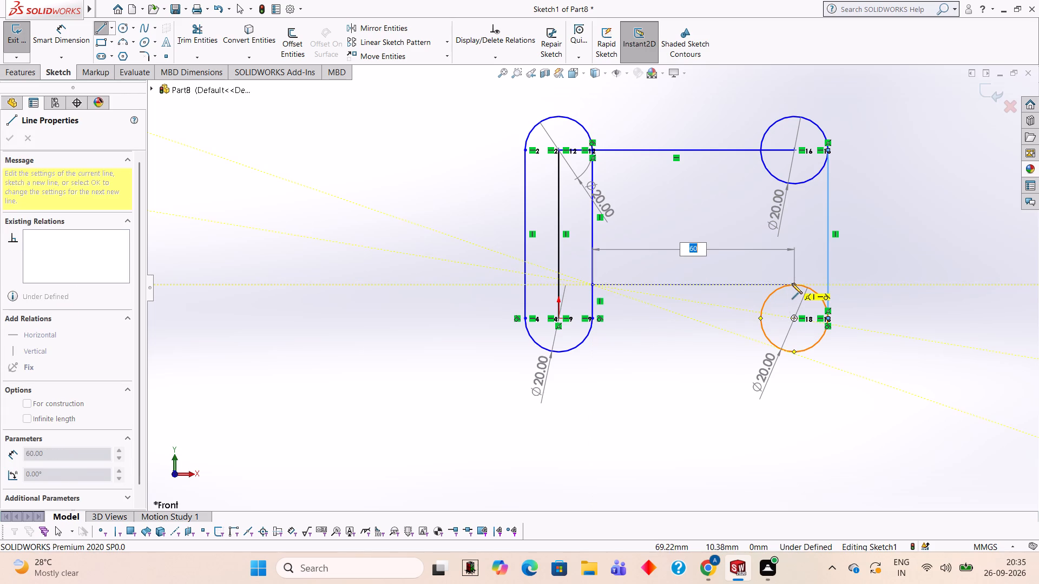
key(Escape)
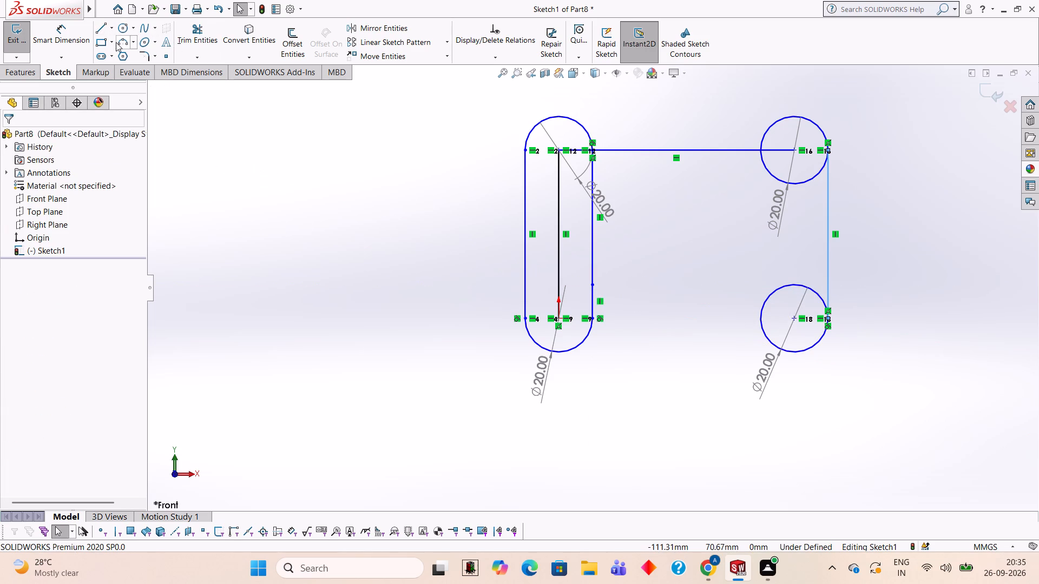
Draw a 10 mm vertical line up from the lower-right circle's leftmost point, continued by a 50 mm horizontal line to the slot's right side.
click(103, 25)
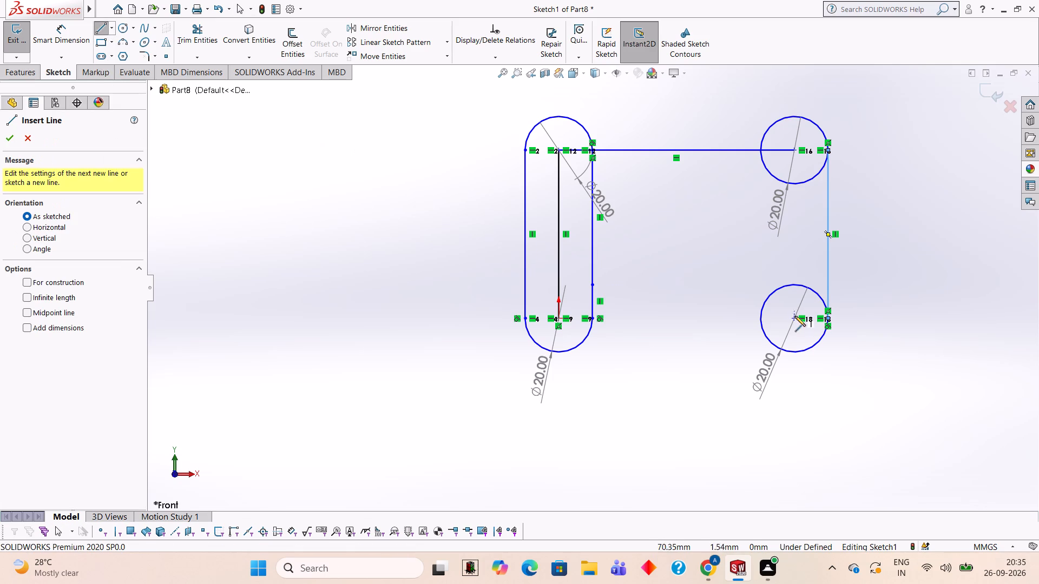
click(760, 317)
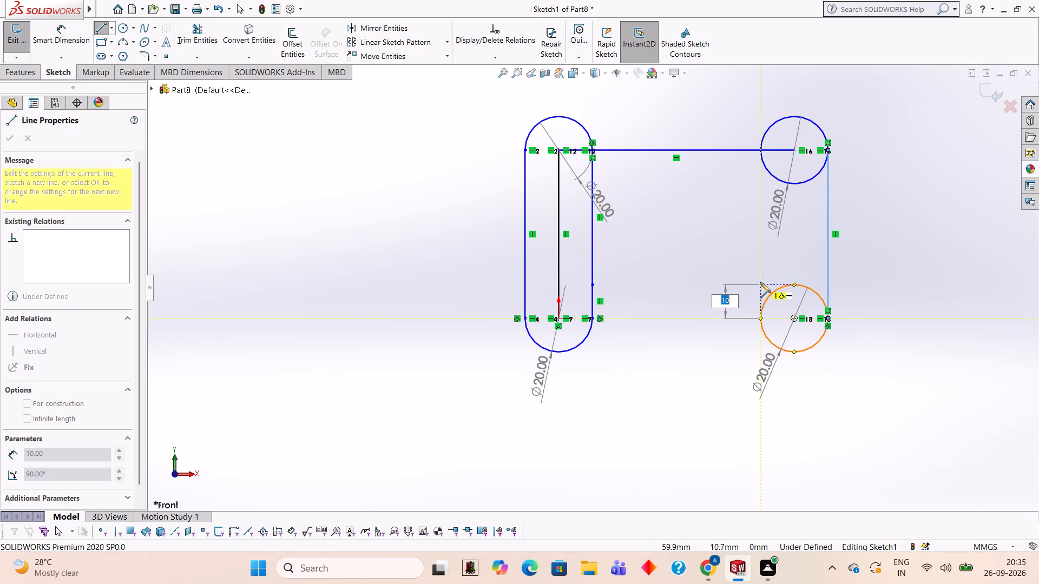
click(760, 282)
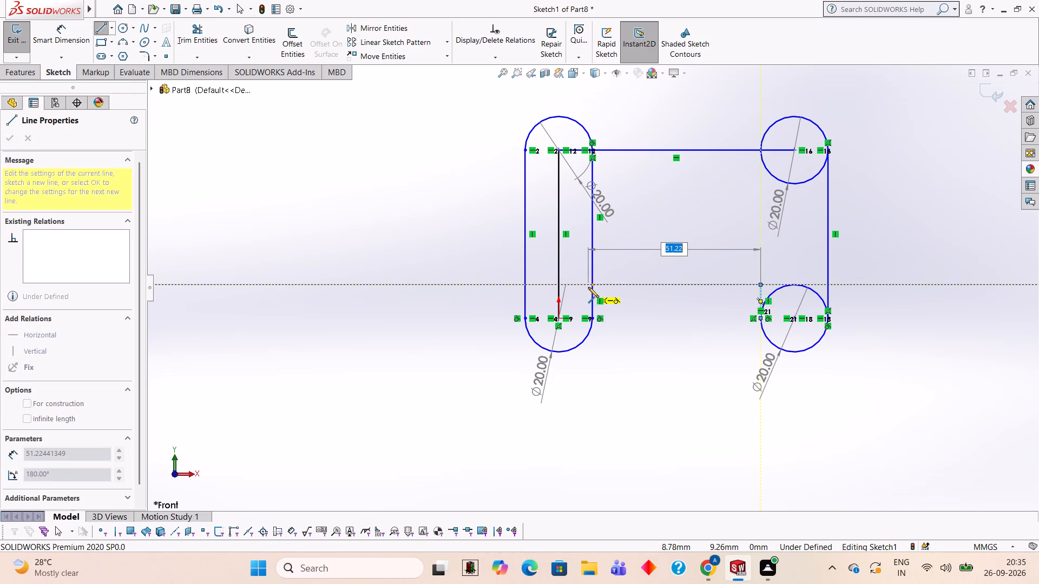
click(592, 285)
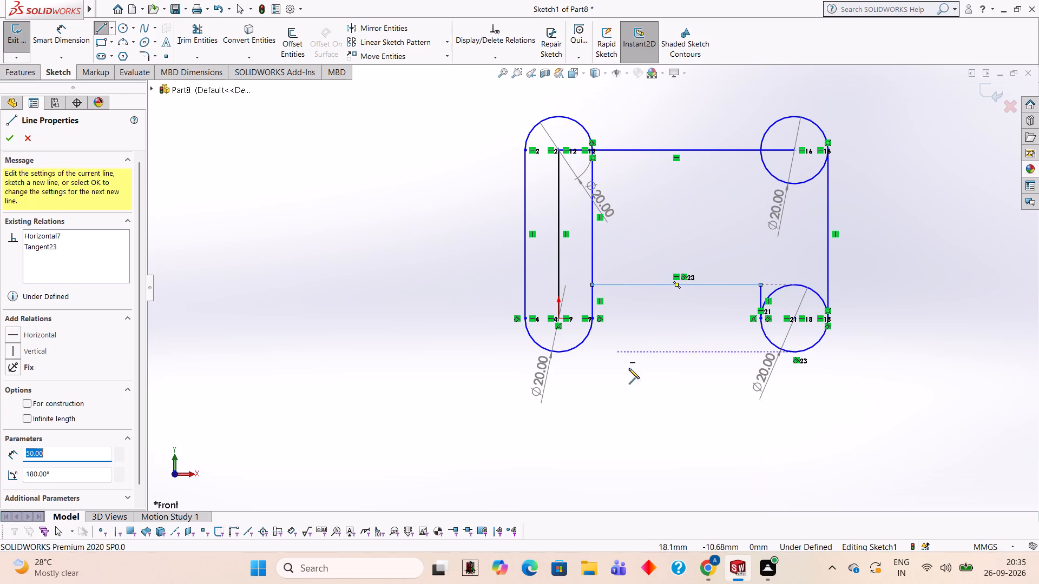
key(Escape)
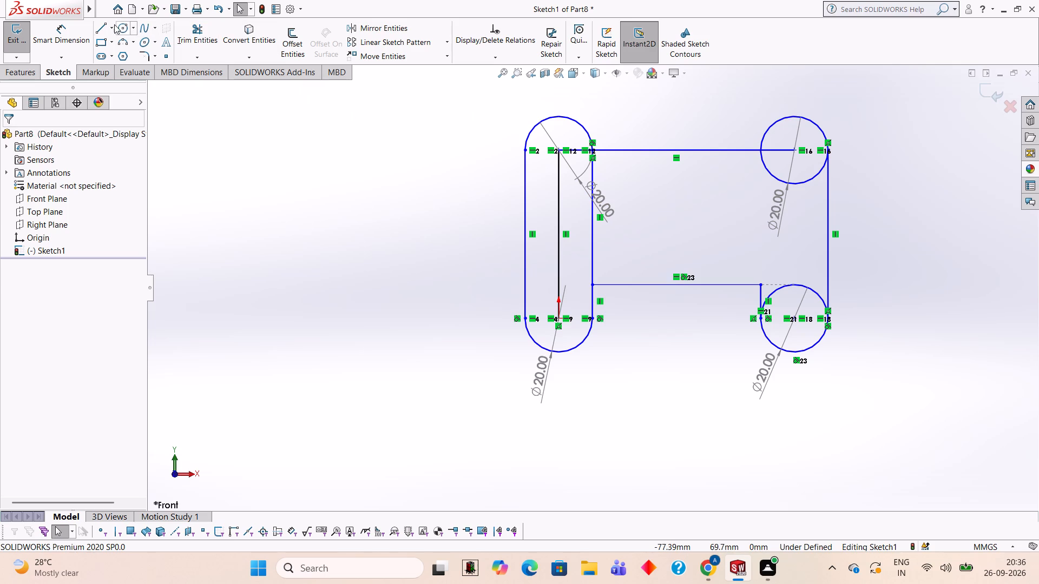
Draw a 10 mm vertical line down from the upper-right circle's leftmost point, continued by a 50 mm horizontal line to the slot's right side.
click(101, 32)
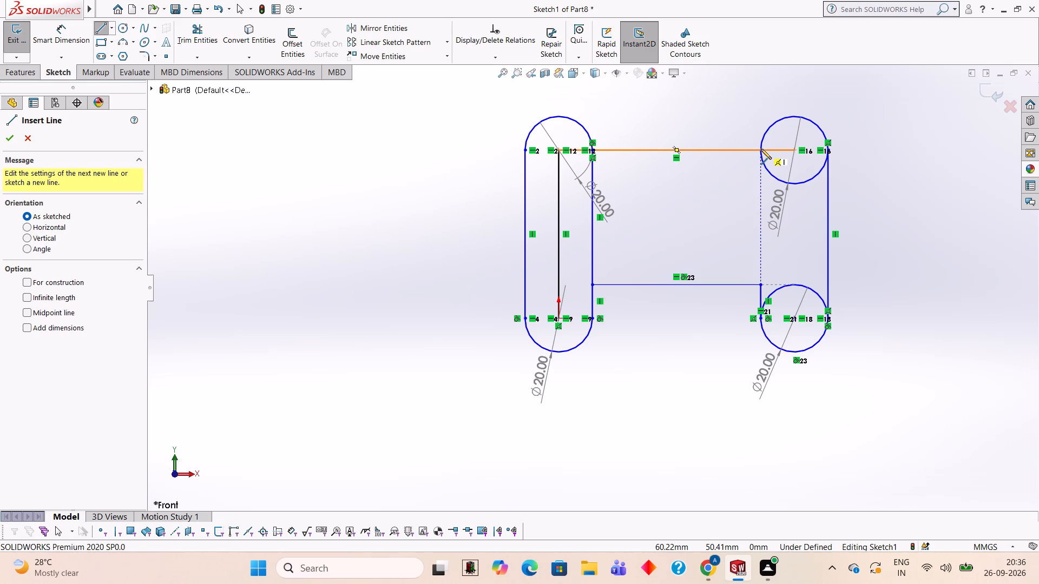
click(761, 149)
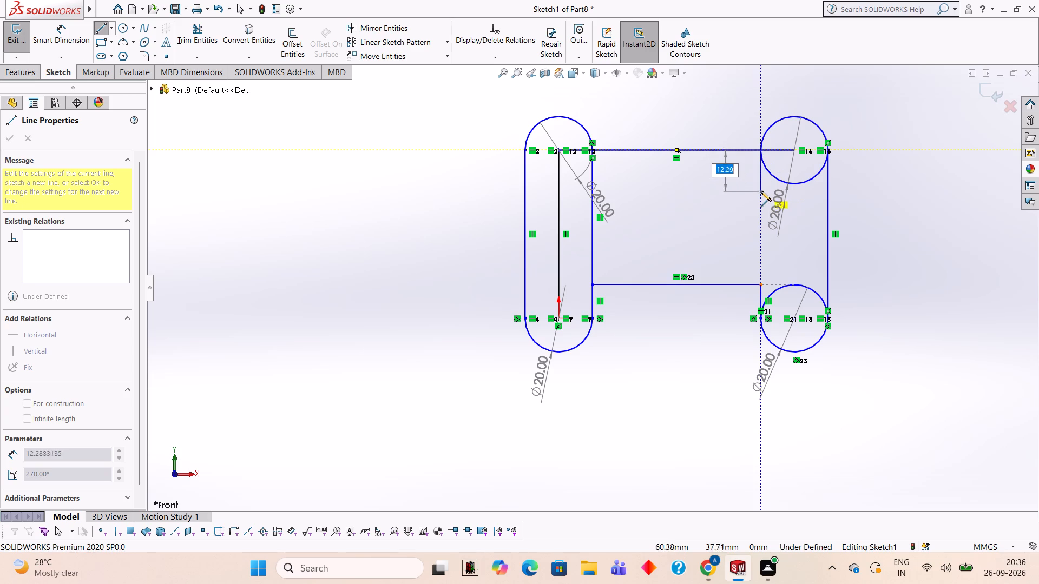
text(10)
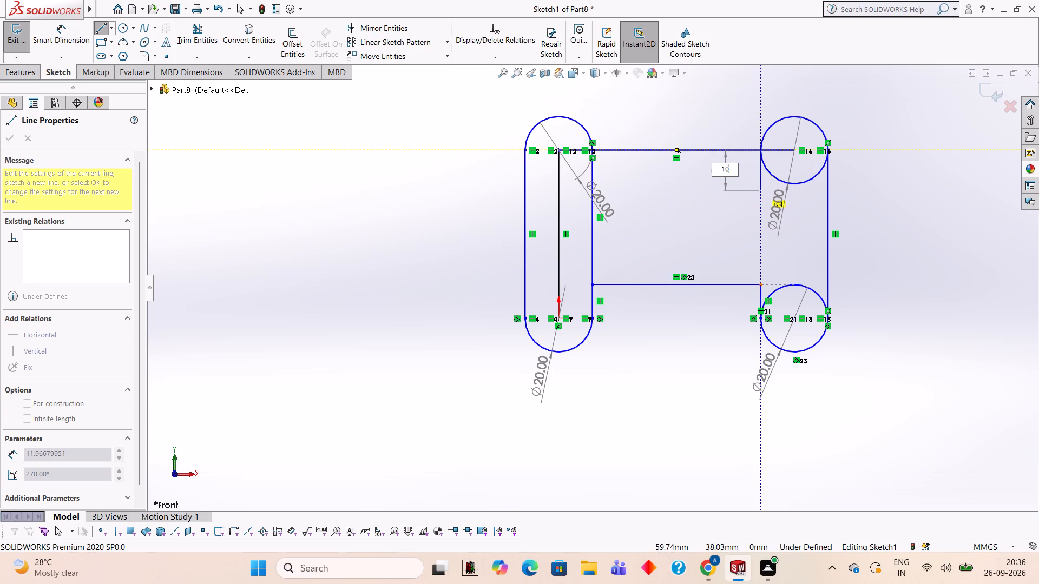
key(Return)
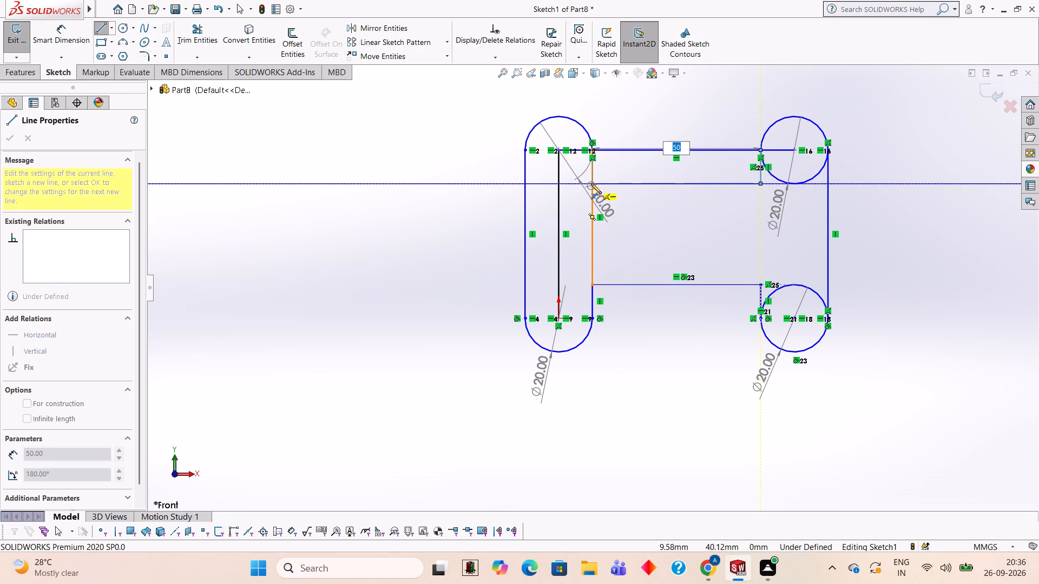
click(591, 183)
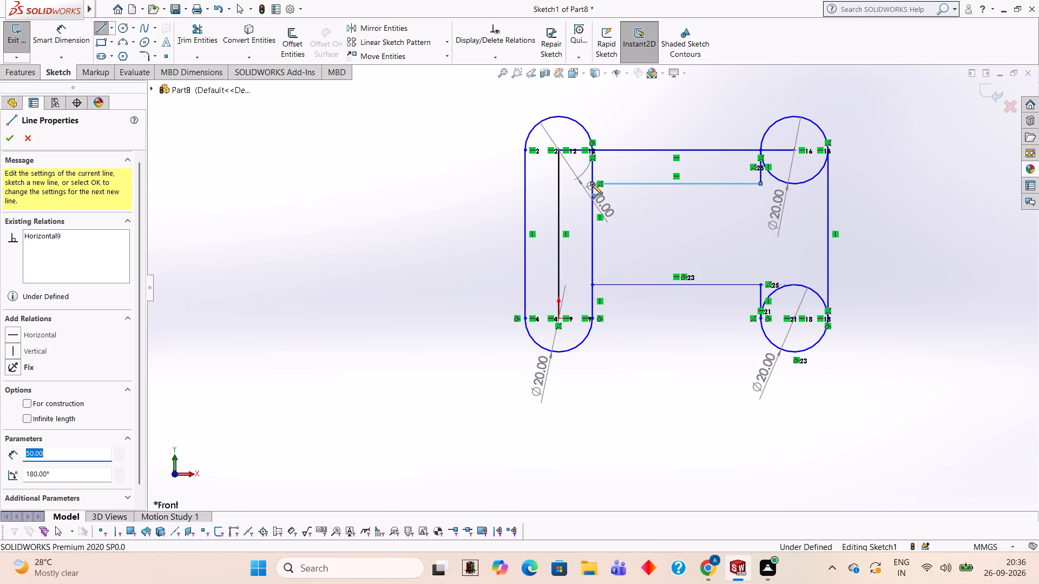
key(Escape)
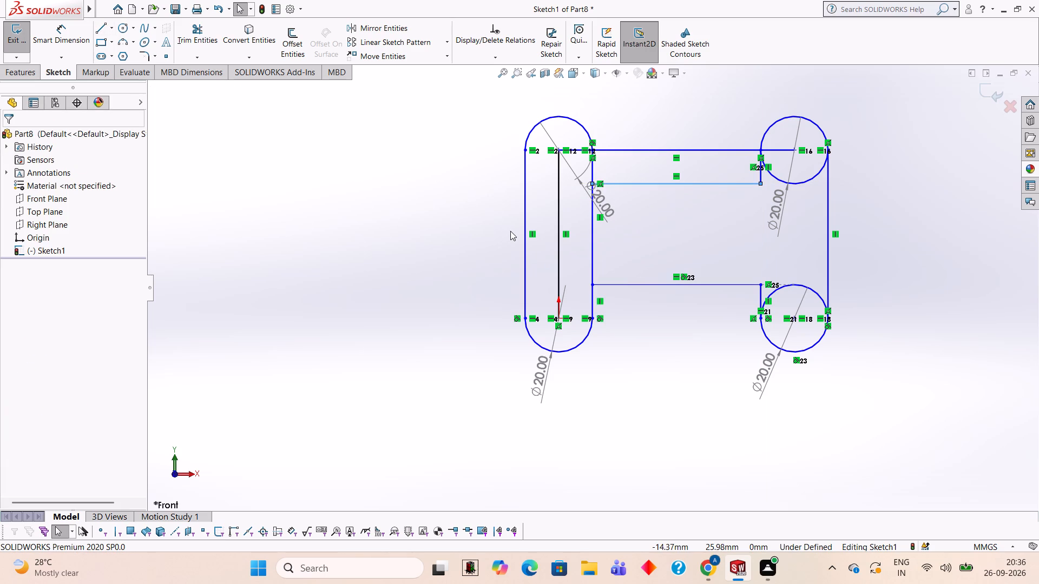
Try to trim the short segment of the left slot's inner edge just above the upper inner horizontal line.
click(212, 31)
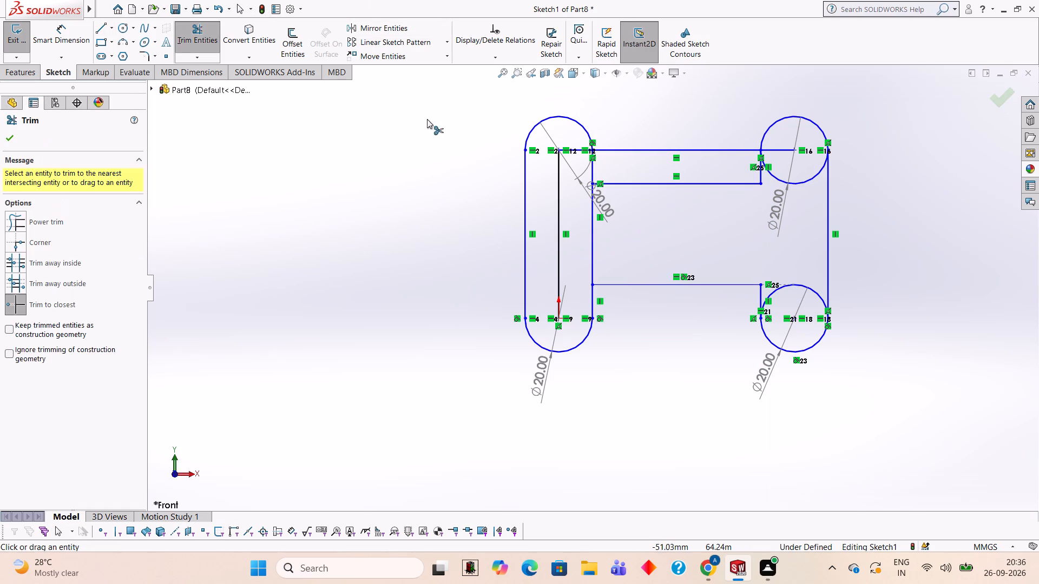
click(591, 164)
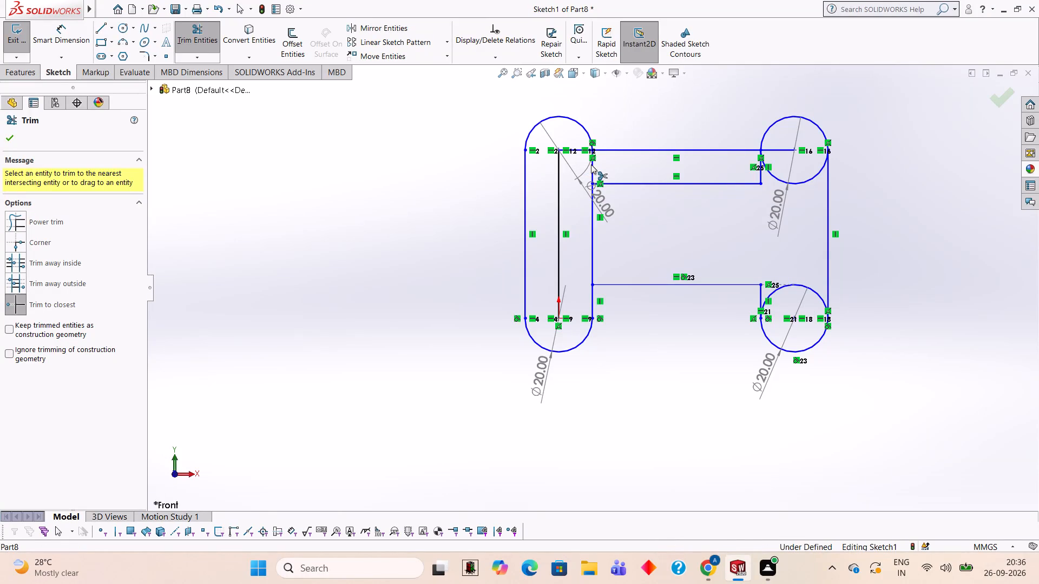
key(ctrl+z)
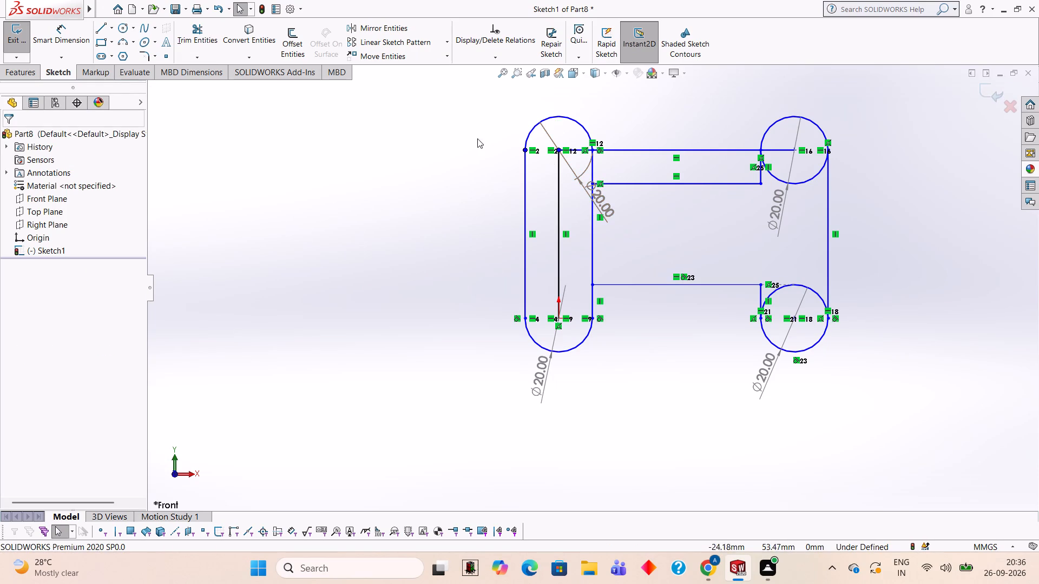
Trim the left slot's inner edge between the horizontals, the 70 mm line, the right circles' facing arcs and the left slot's centre line.
click(591, 235)
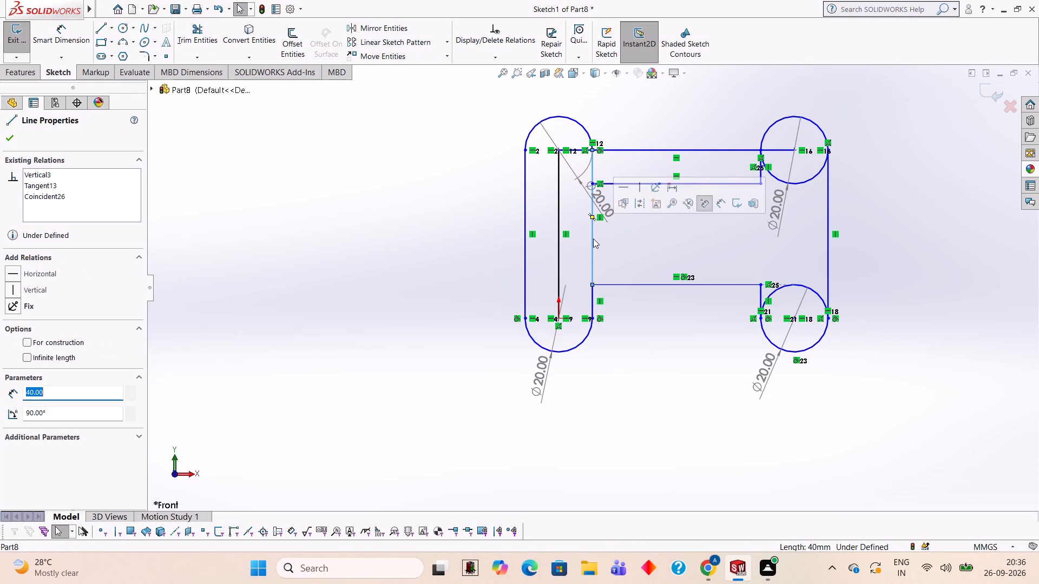
click(206, 52)
click(206, 43)
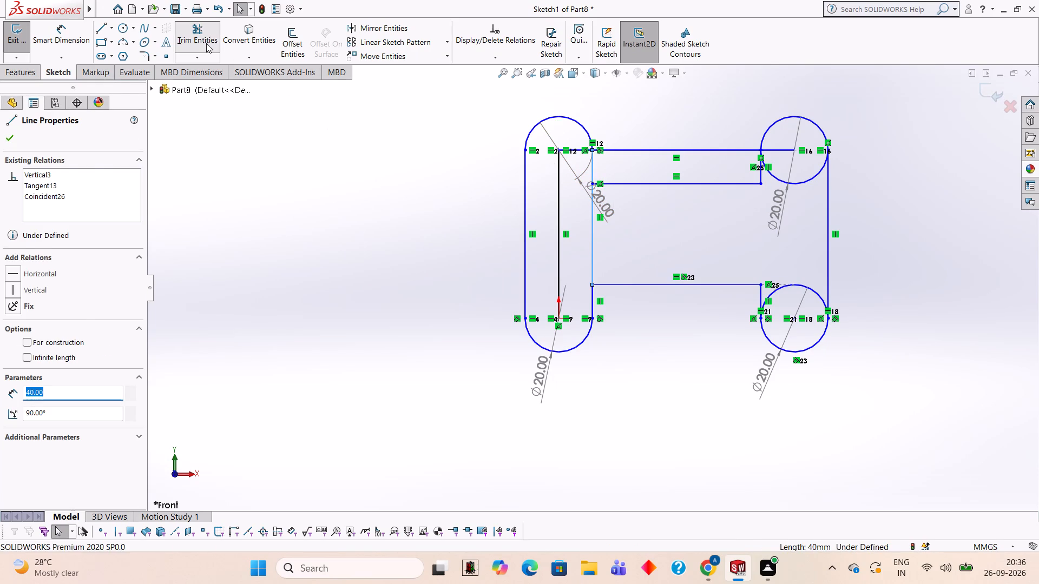
click(592, 247)
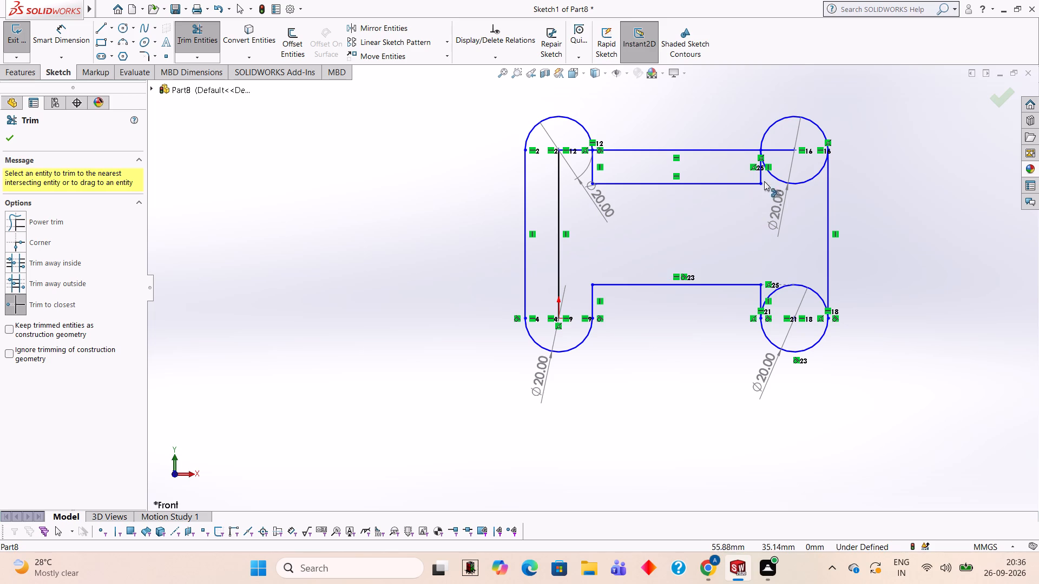
click(734, 151)
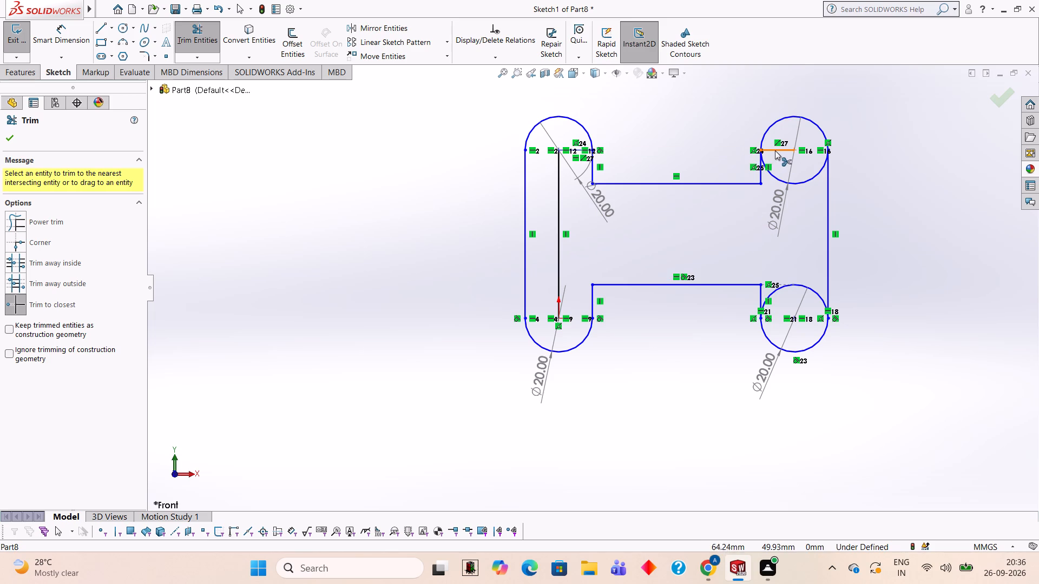
click(775, 150)
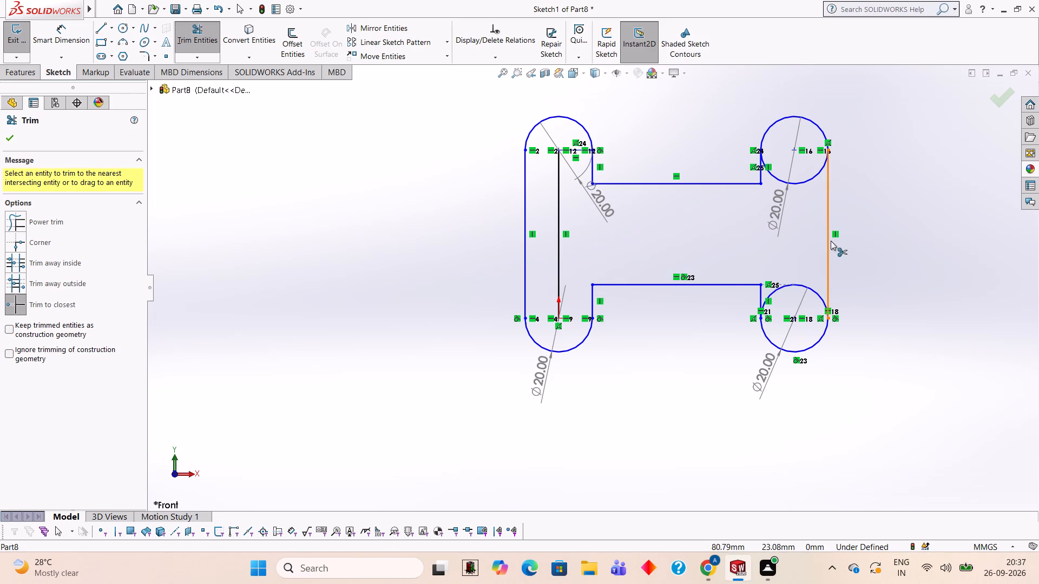
click(774, 293)
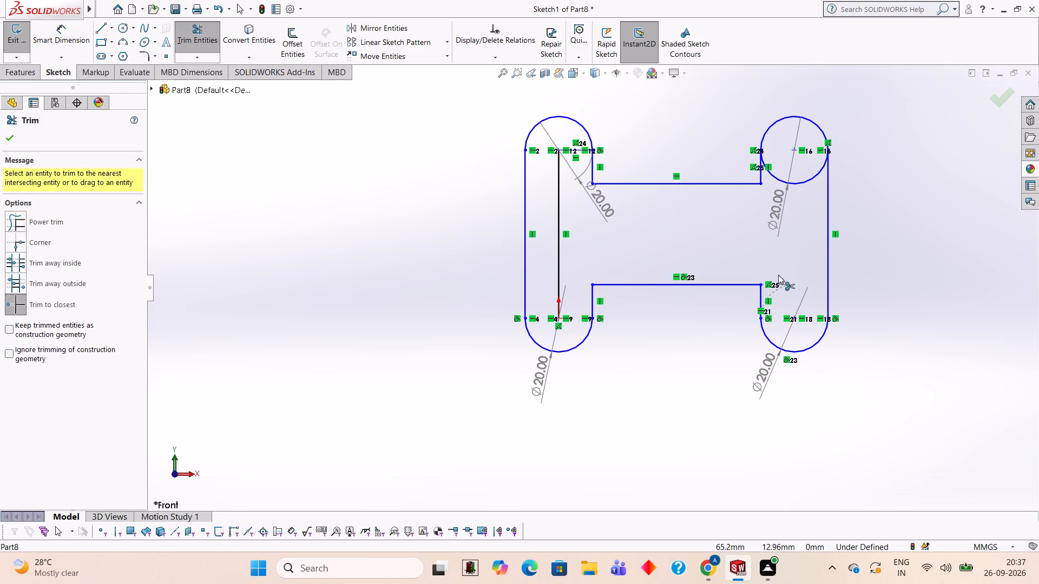
click(802, 185)
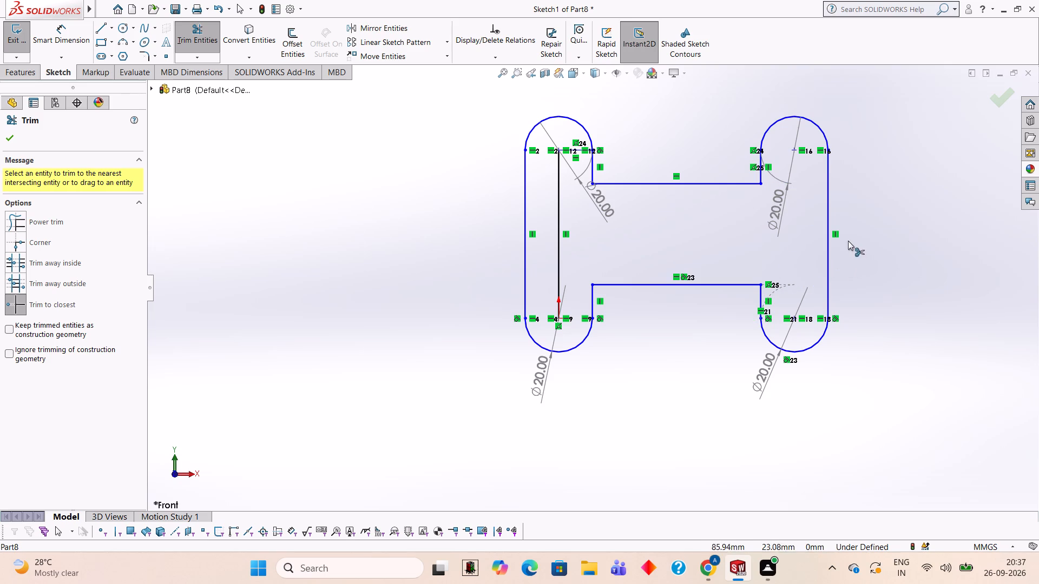
click(561, 222)
Dimension the horizontal distance between the centres of the two lower arcs.
scroll(864, 203, down, 1)
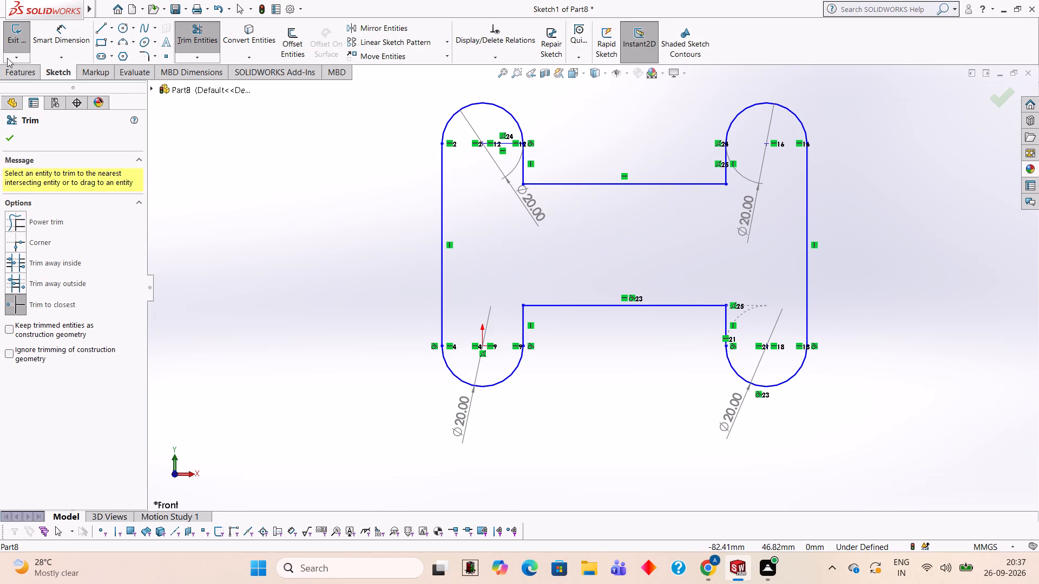
click(68, 43)
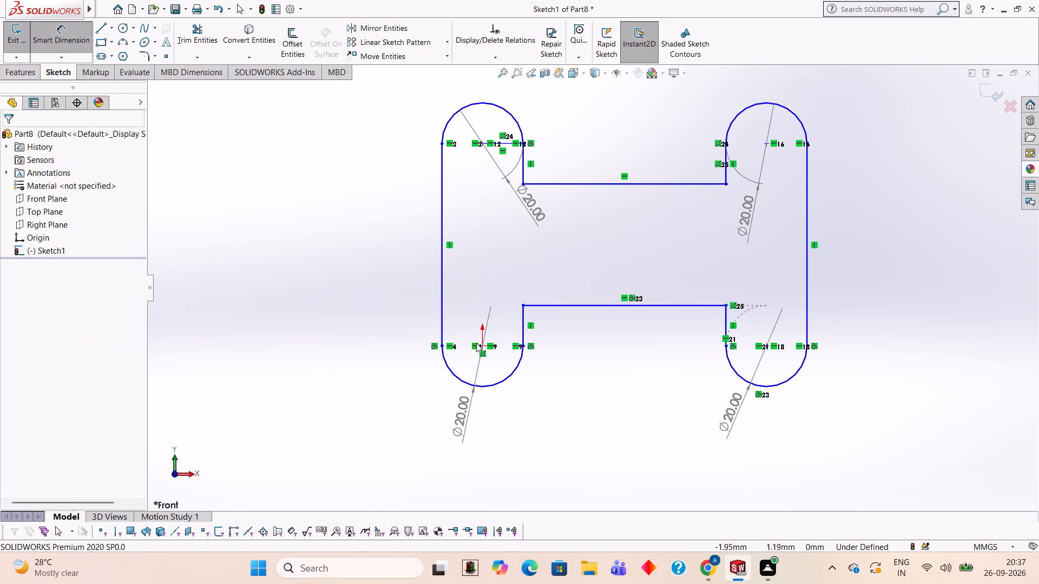
click(481, 344)
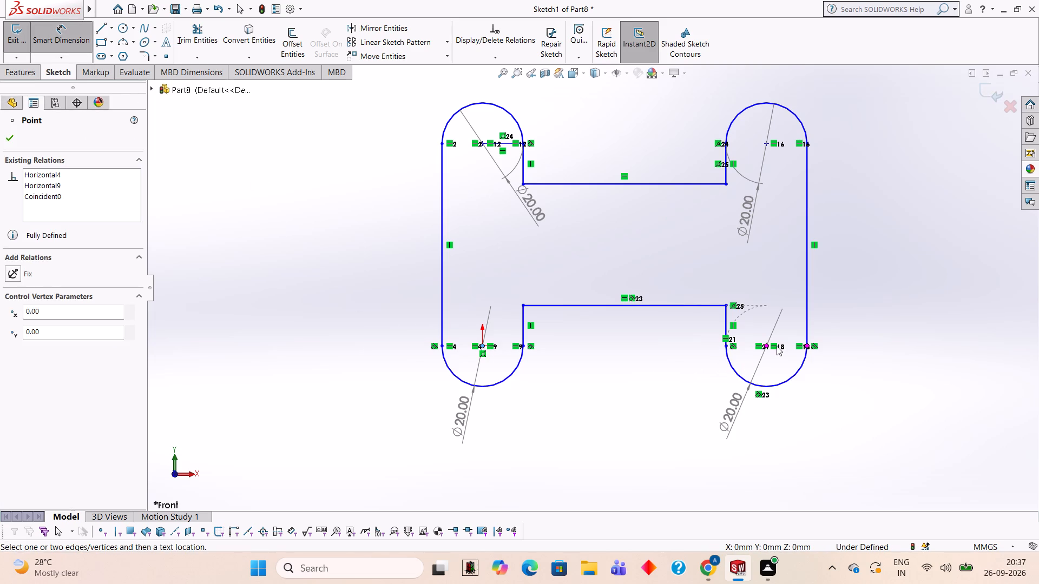
click(767, 346)
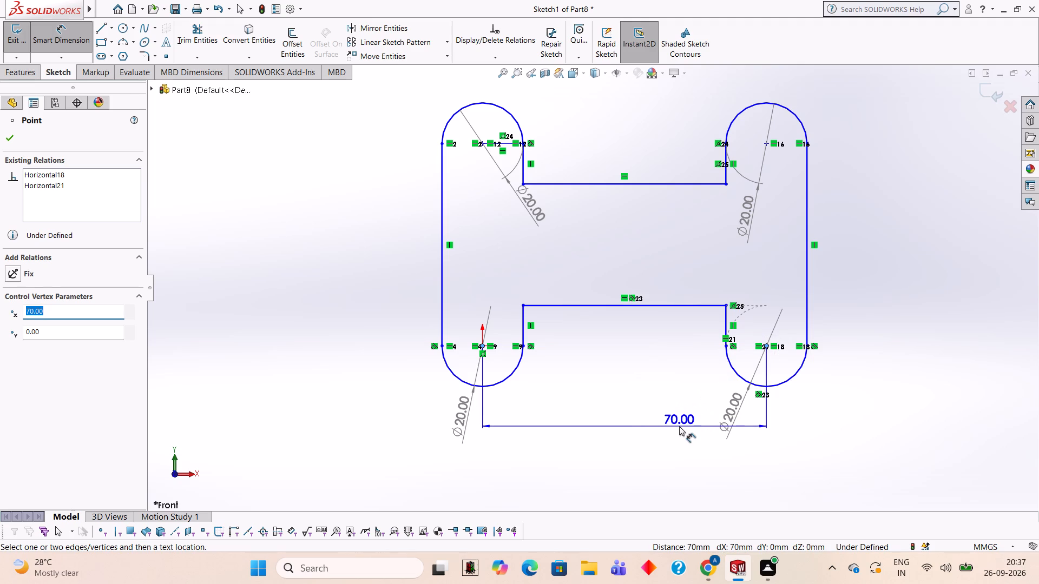
click(679, 426)
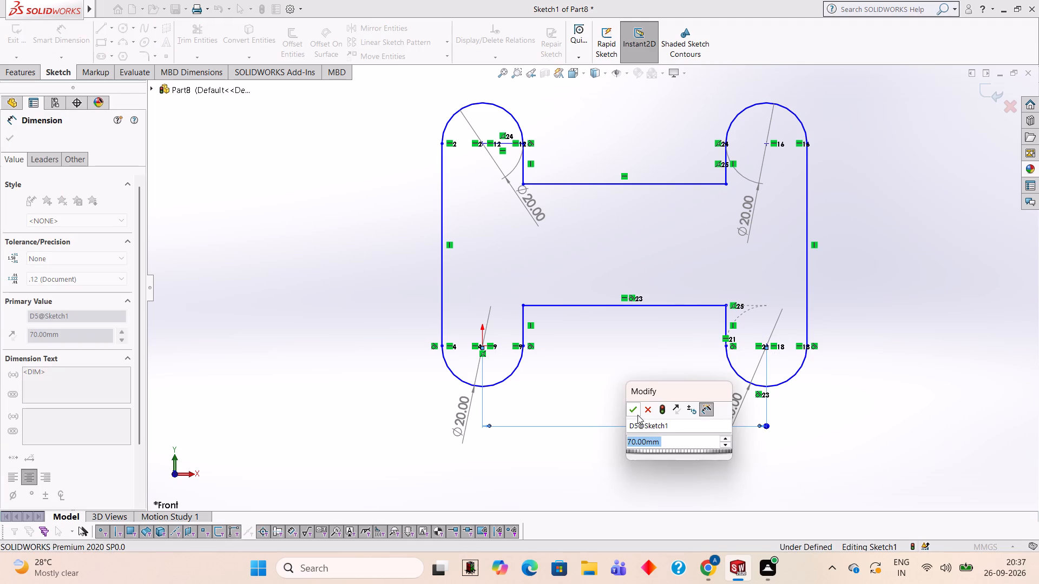
click(637, 415)
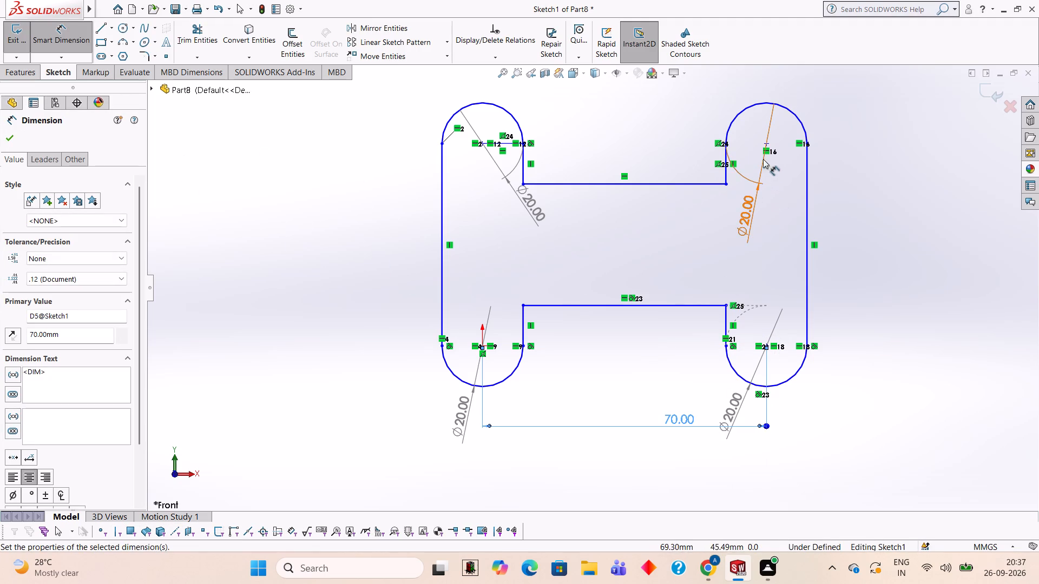
Dimension the vertical distance between the centres of the two right-hand arcs.
click(767, 142)
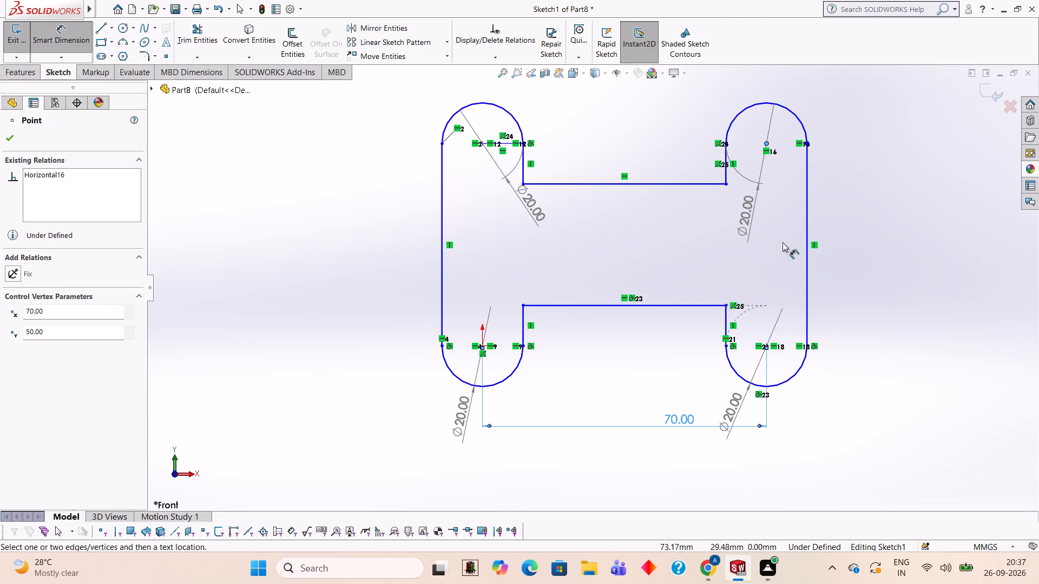
click(765, 346)
click(874, 225)
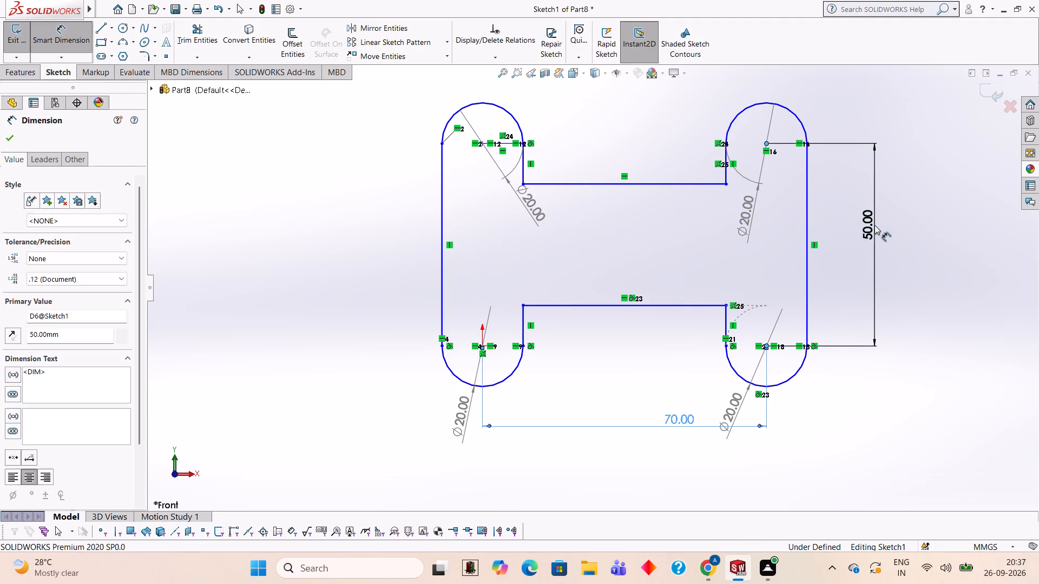
click(833, 211)
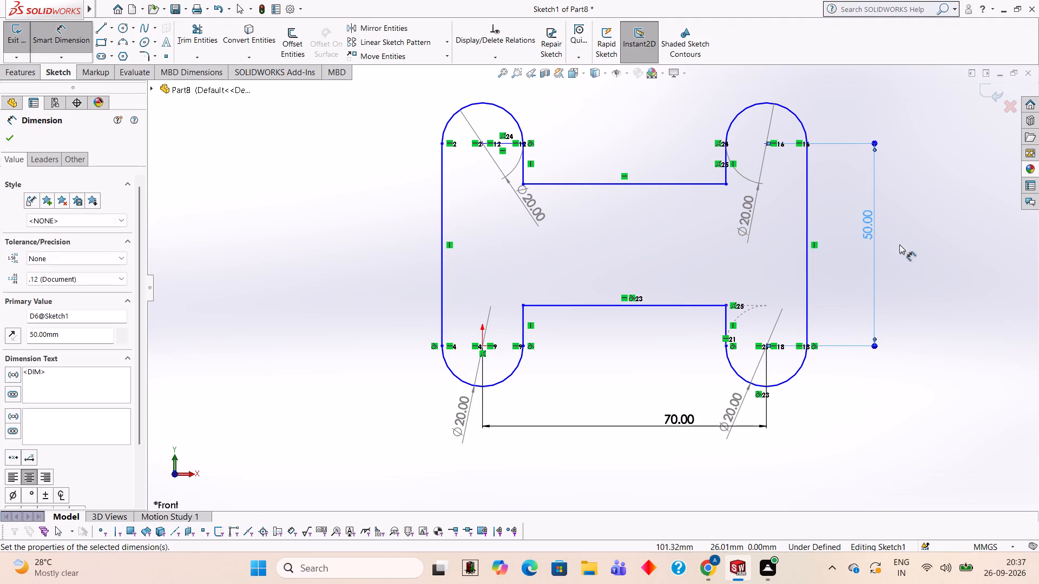
click(902, 244)
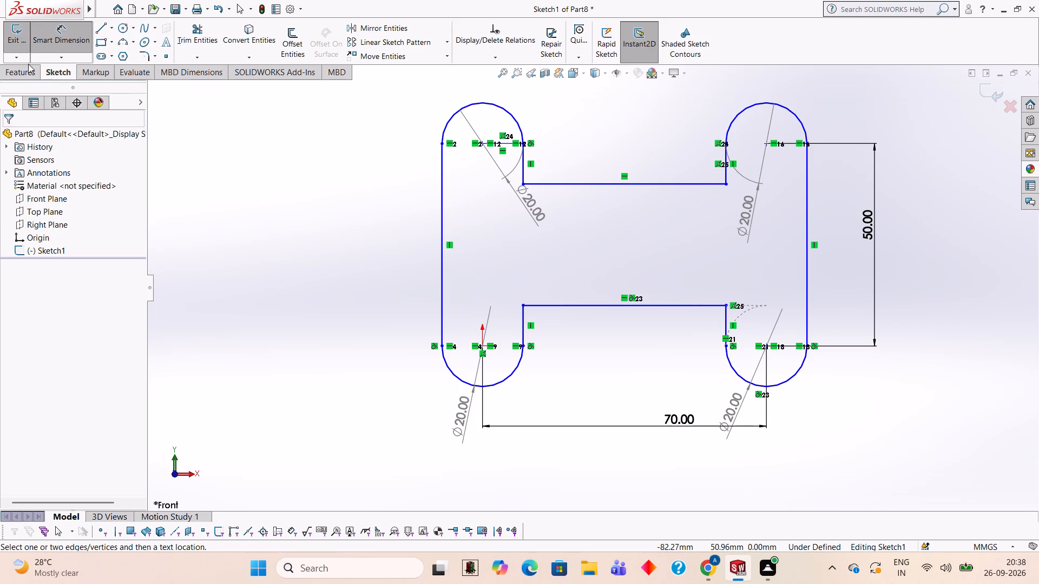
Extrude the closed H-shaped region as a blind boss 15 mm deep from the sketch plane.
click(29, 67)
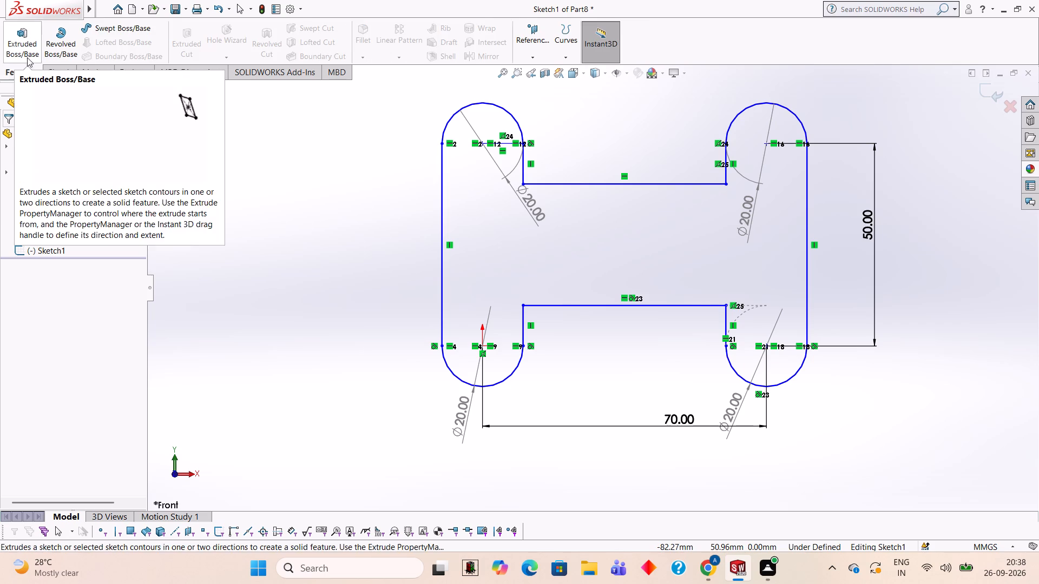
click(27, 53)
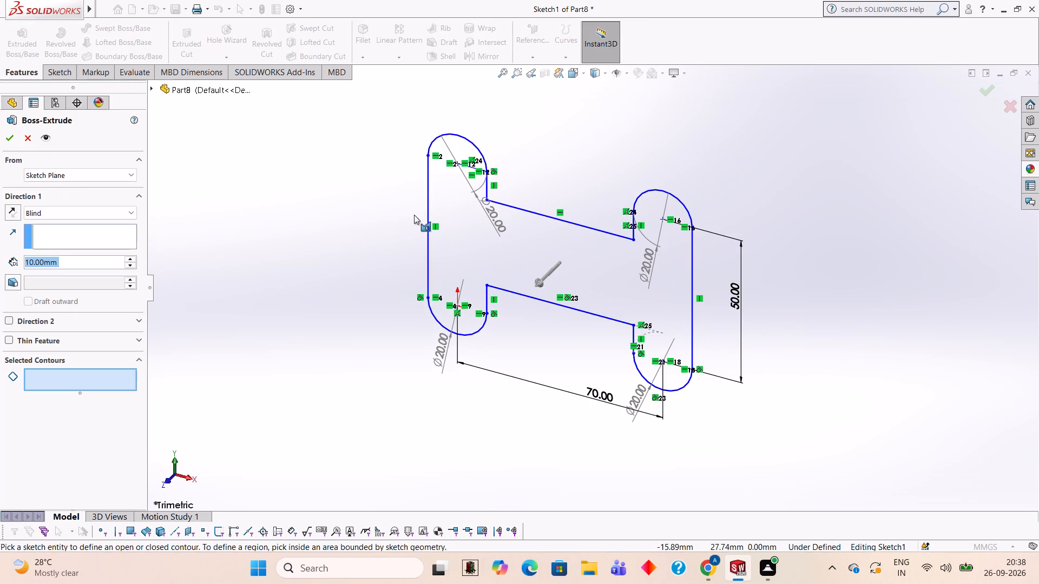
click(450, 238)
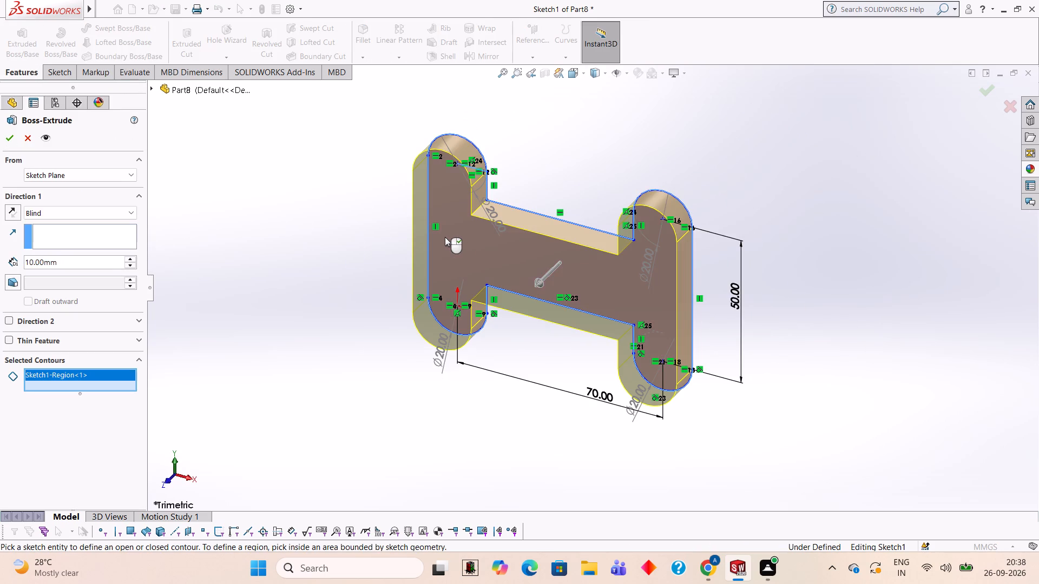
click(61, 263)
key(BackSpace)
key(BackSpace)
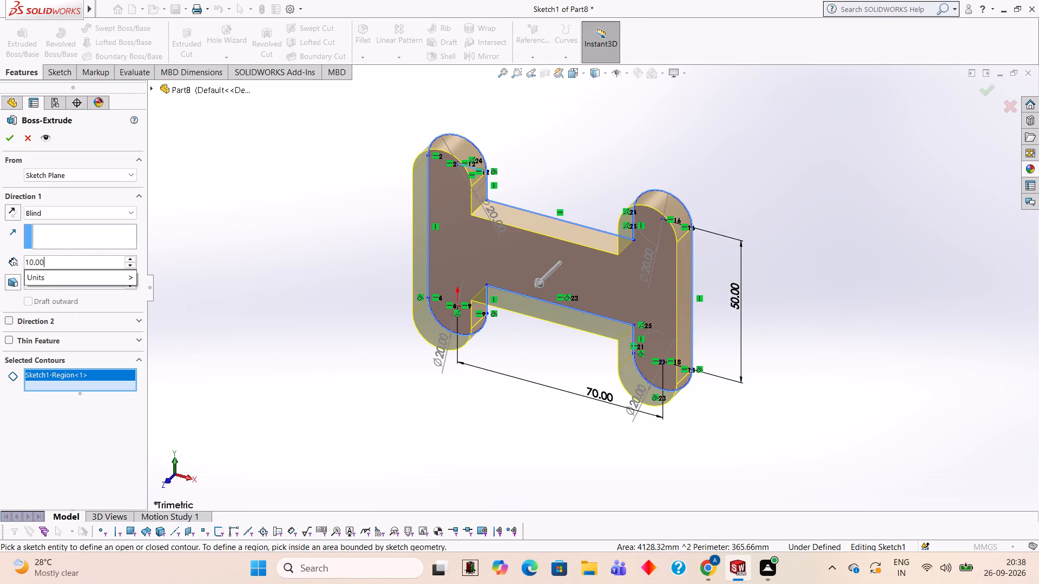
key(BackSpace)
key(BackSpace)
key(BackSpace)
key(BackSpace)
key(BackSpace)
text(15)
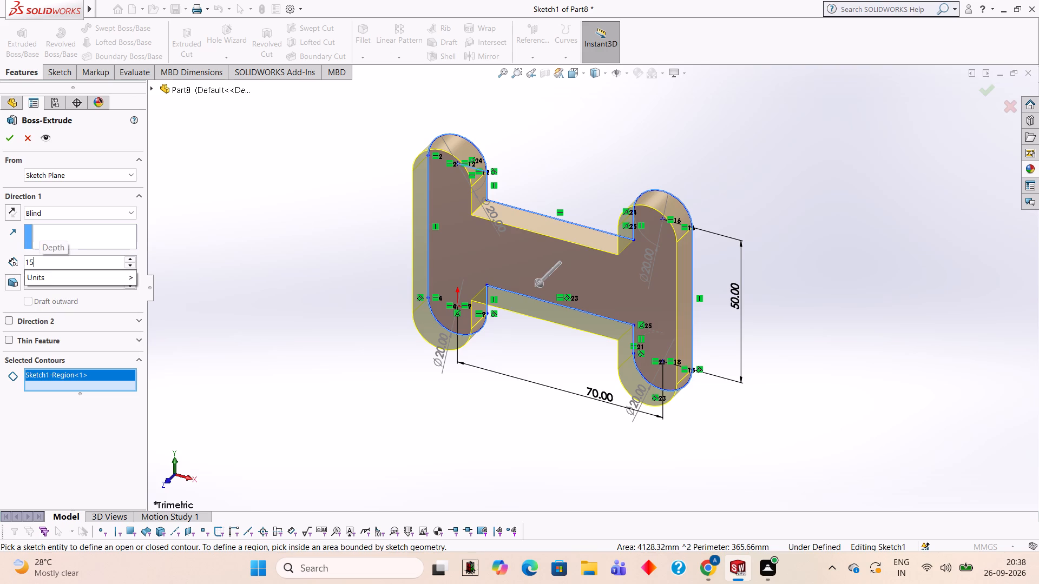
key(Return)
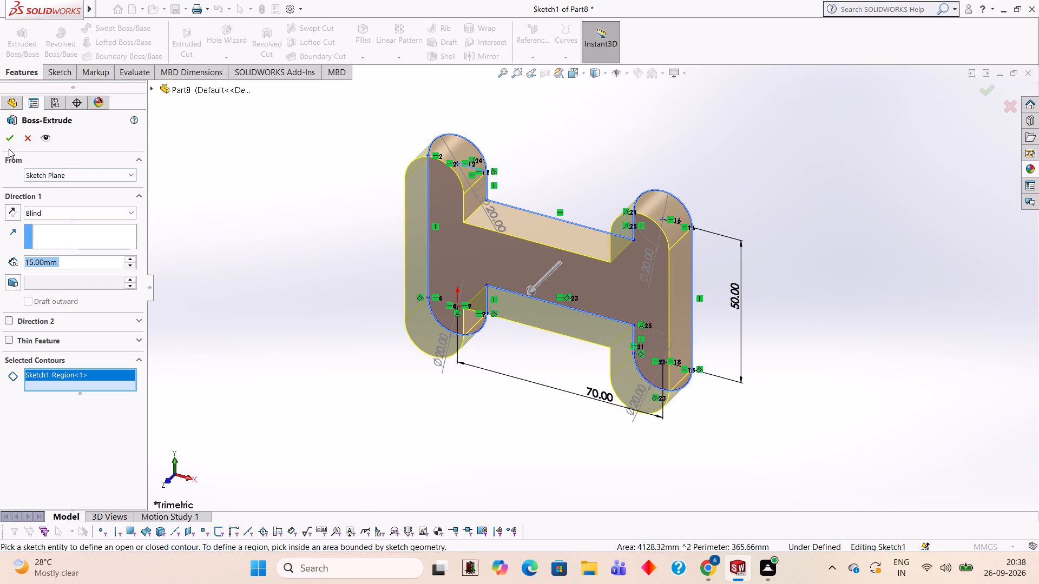
click(8, 143)
click(307, 160)
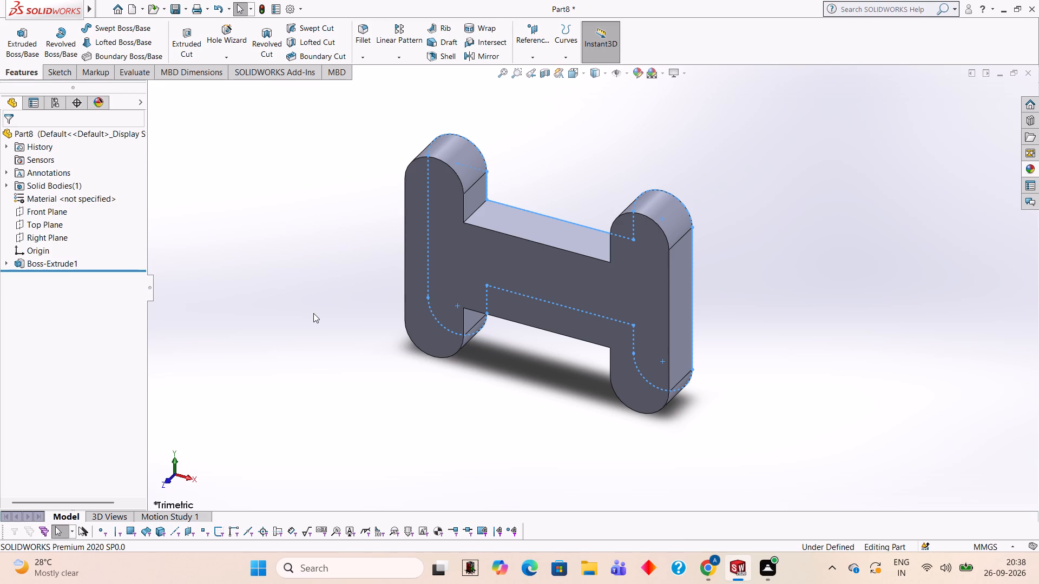
Start a new sketch on the front face of the H-shaped body, viewed normal to the face.
middle_drag(318, 308, 356, 229)
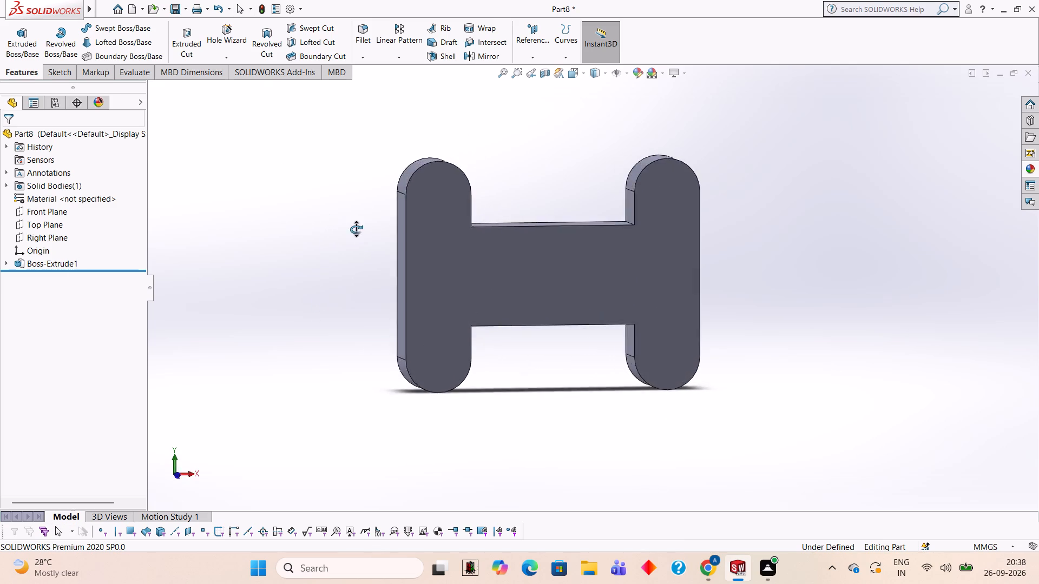
middle_drag(356, 229, 345, 208)
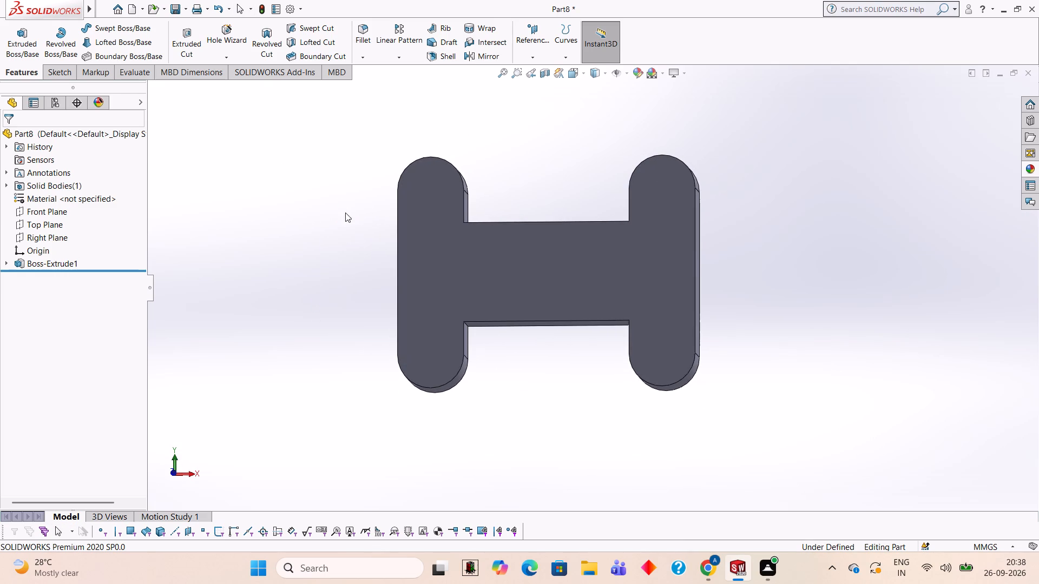
click(541, 268)
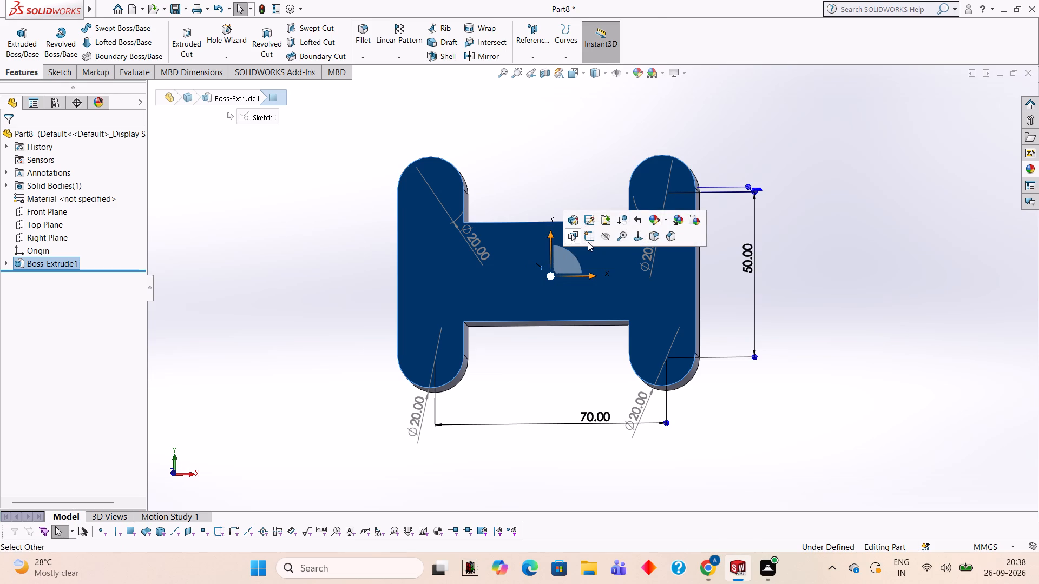
click(588, 242)
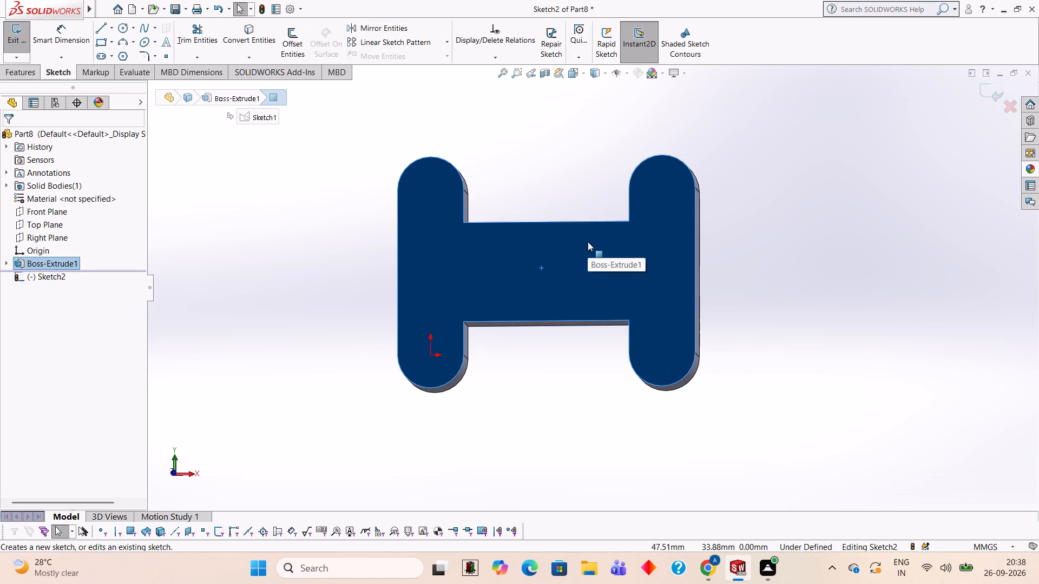
key(ctrl+8)
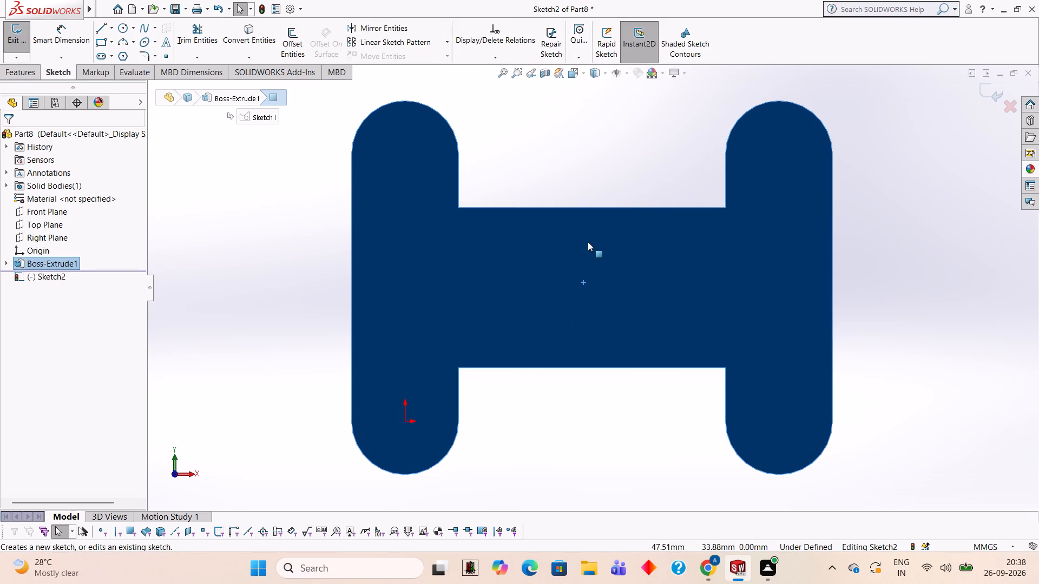
click(588, 242)
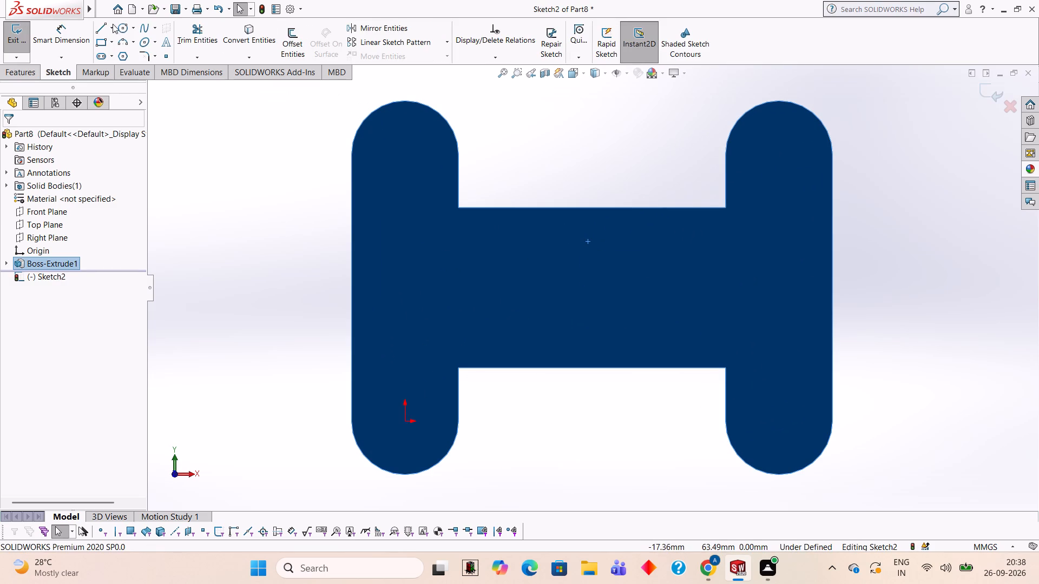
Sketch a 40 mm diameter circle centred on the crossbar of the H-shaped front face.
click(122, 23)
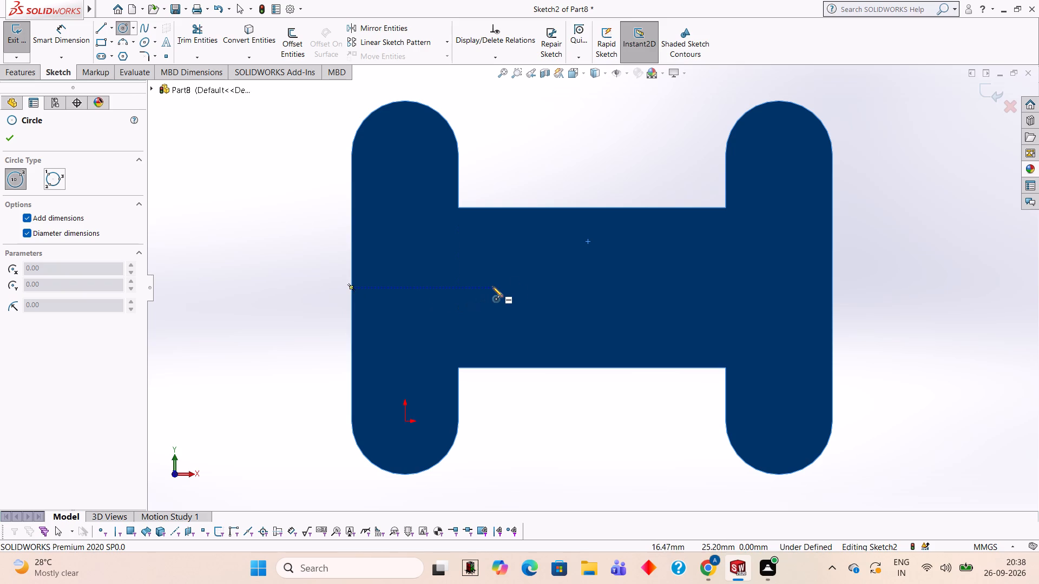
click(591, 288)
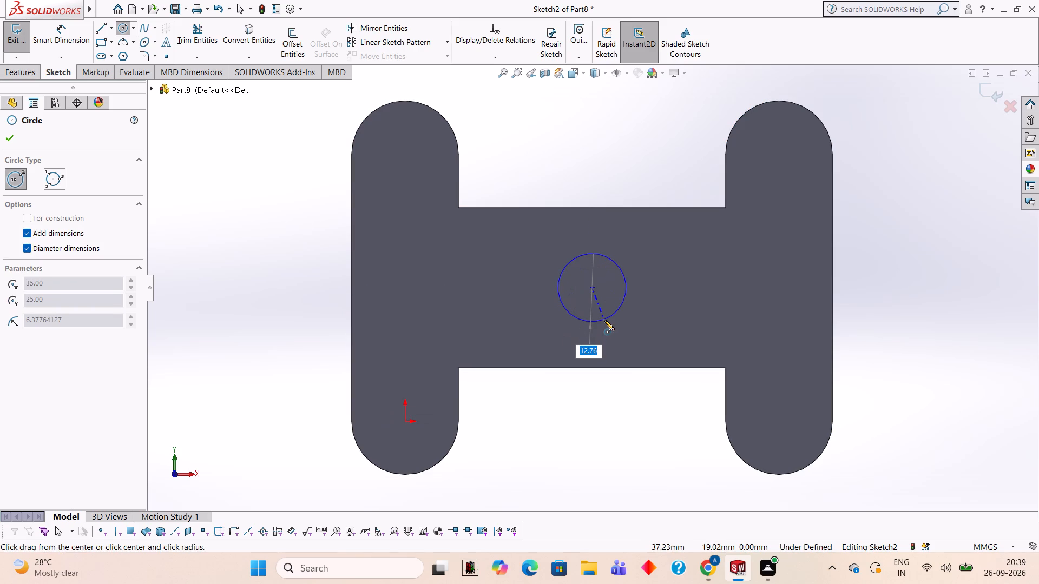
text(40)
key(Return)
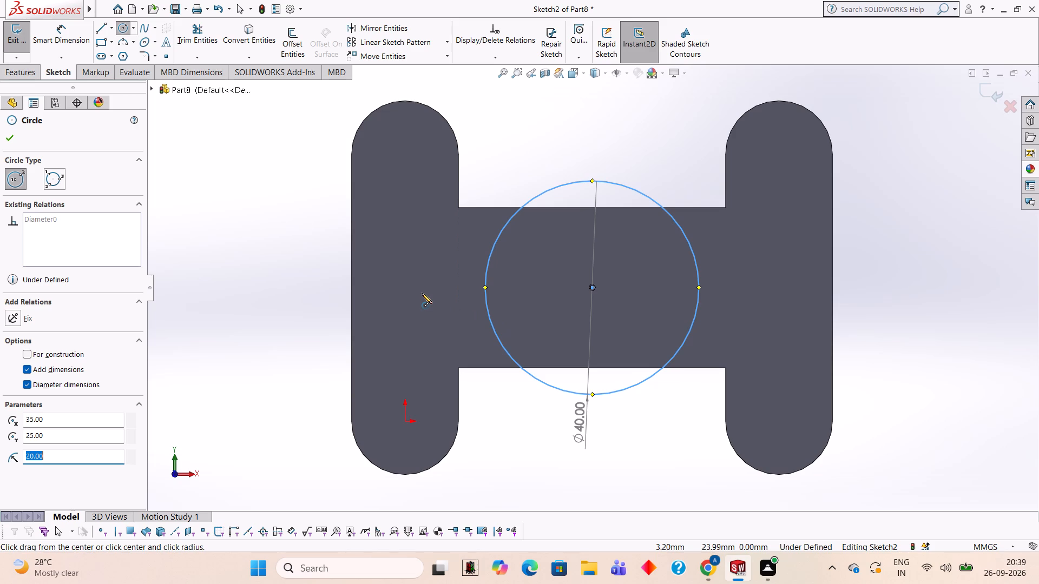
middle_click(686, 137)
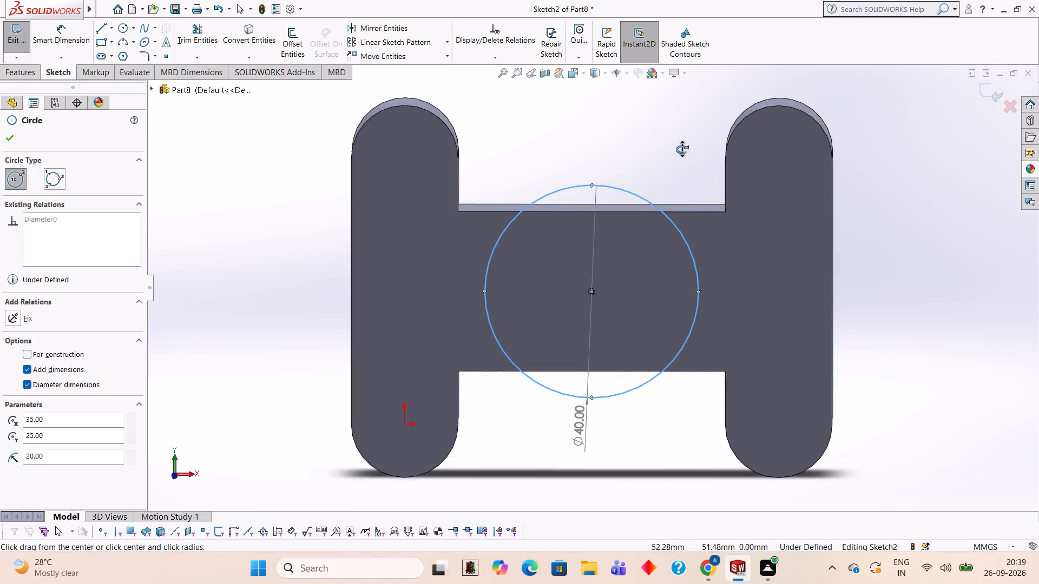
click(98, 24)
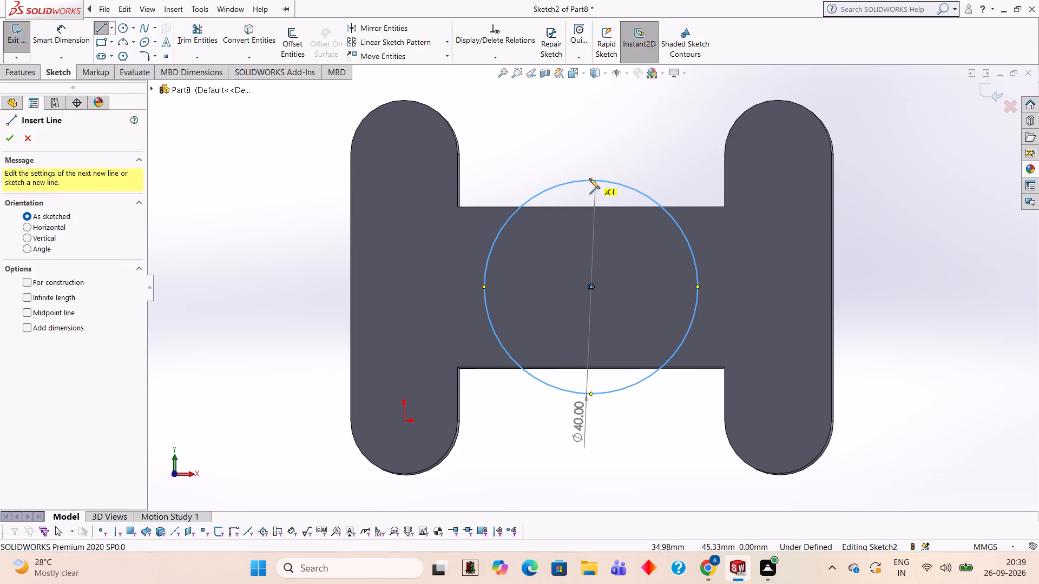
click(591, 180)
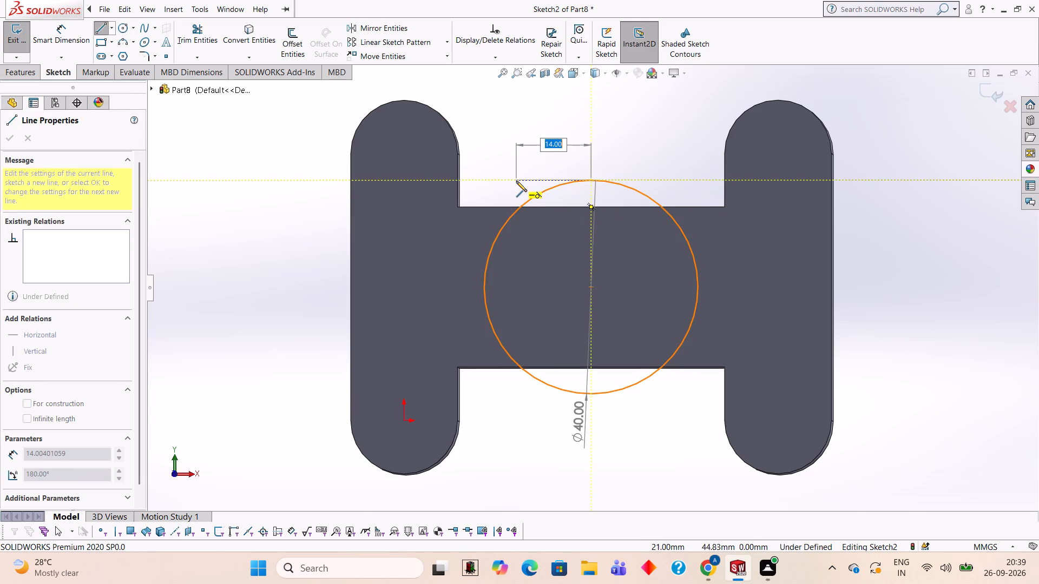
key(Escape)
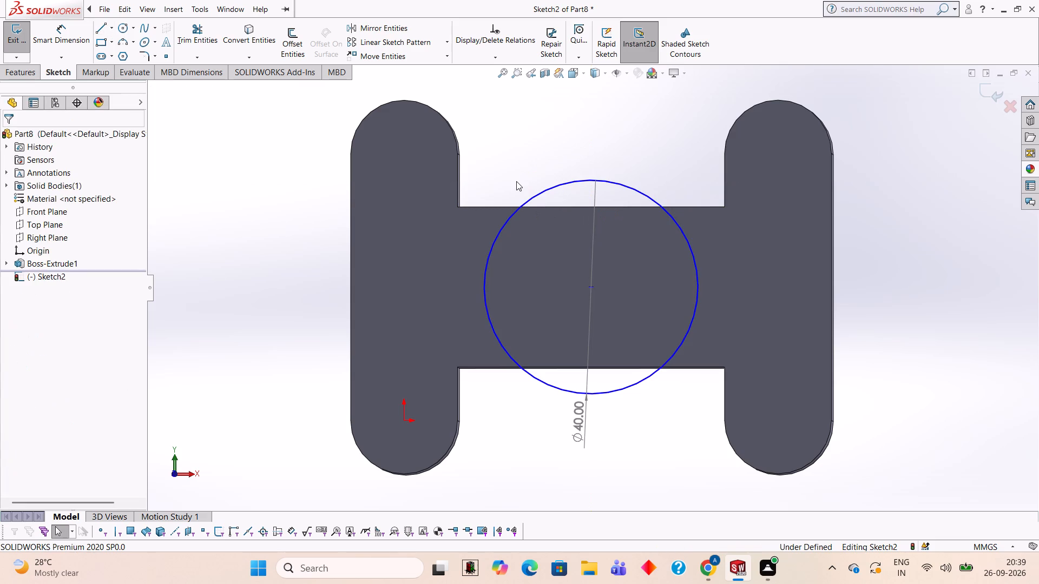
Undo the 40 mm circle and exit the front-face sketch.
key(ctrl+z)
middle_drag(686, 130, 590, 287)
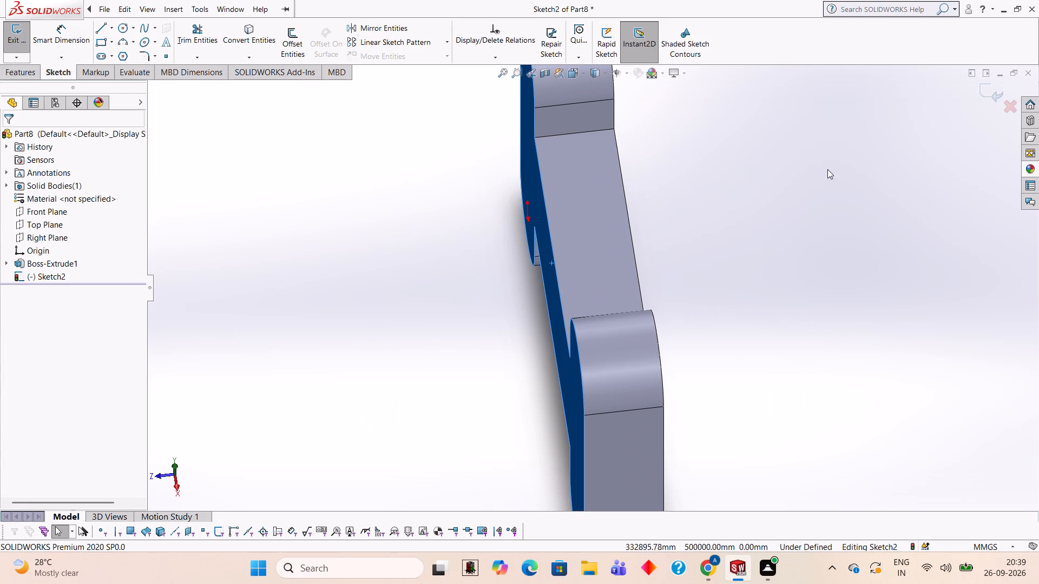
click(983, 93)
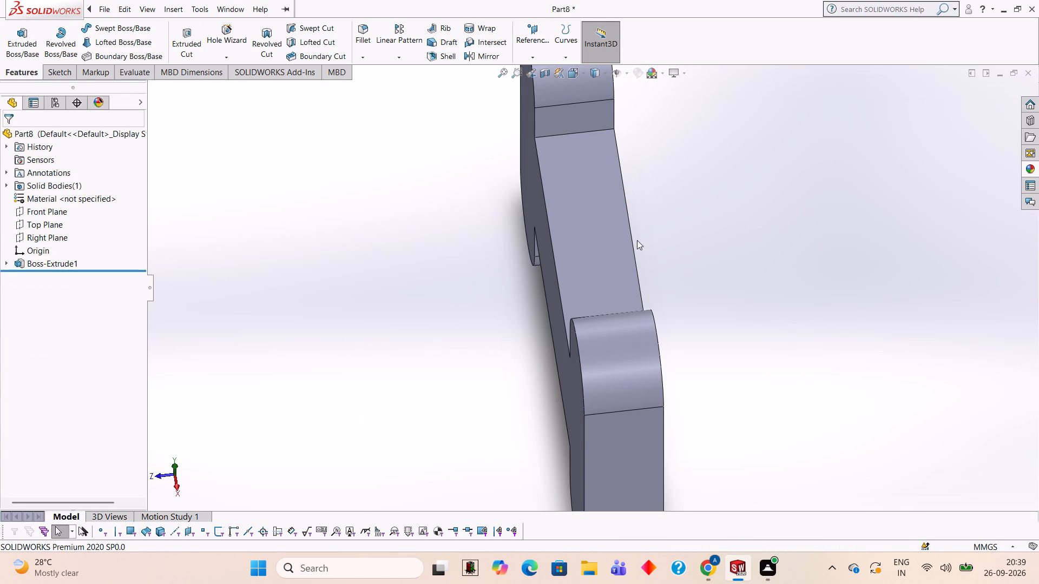
On the upper side face of the crossbar, sketch a closed 50 mm by 15 mm rectangle of lines tracing the face outline.
click(607, 223)
click(653, 188)
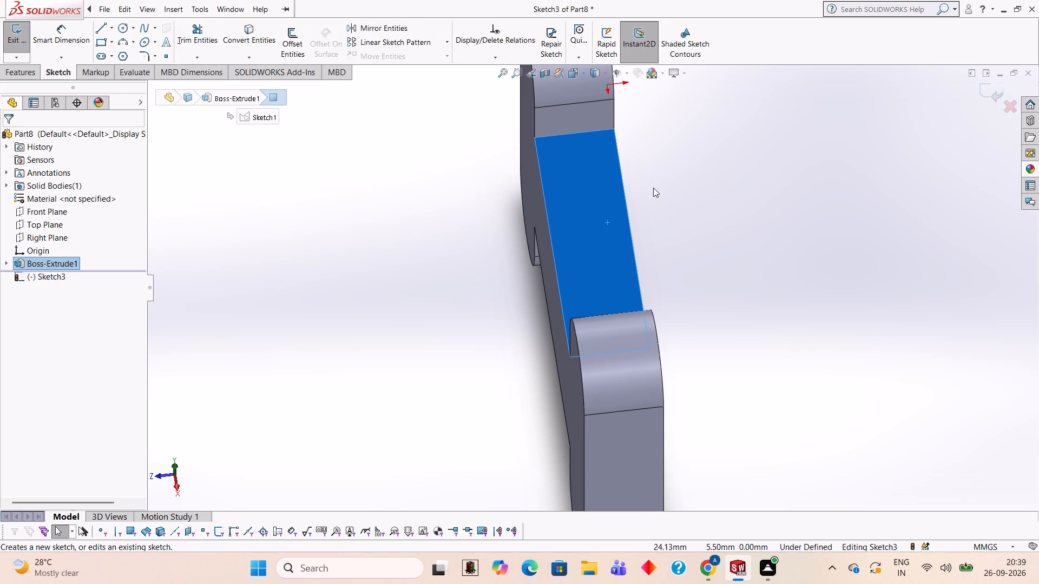
key(ctrl+8)
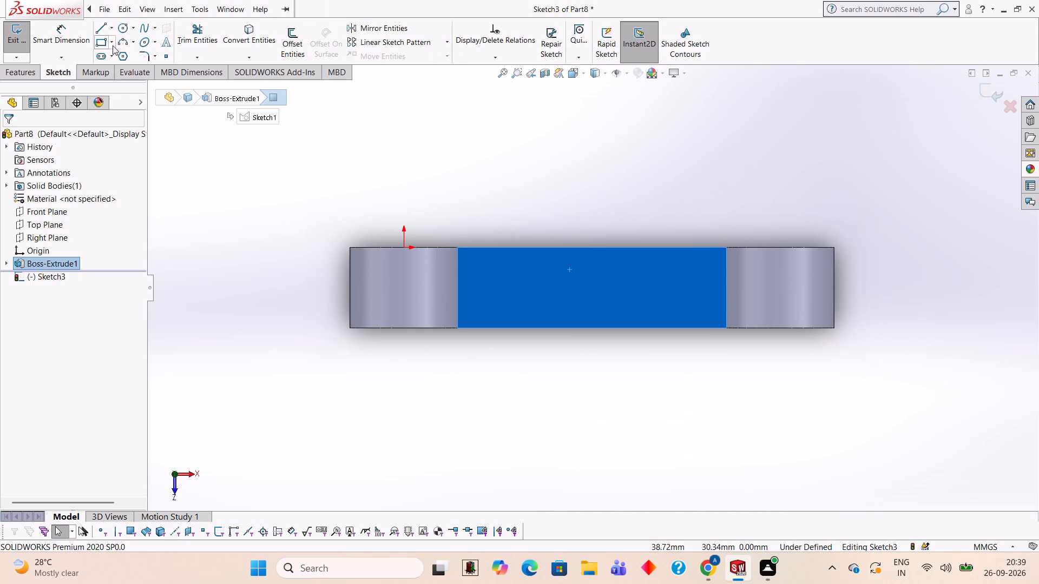
click(104, 23)
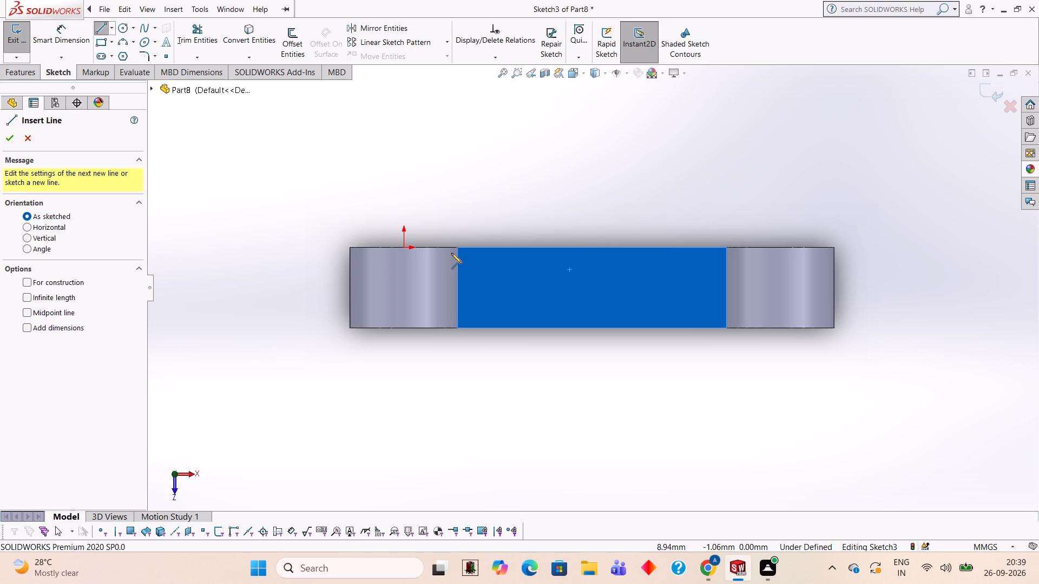
click(457, 247)
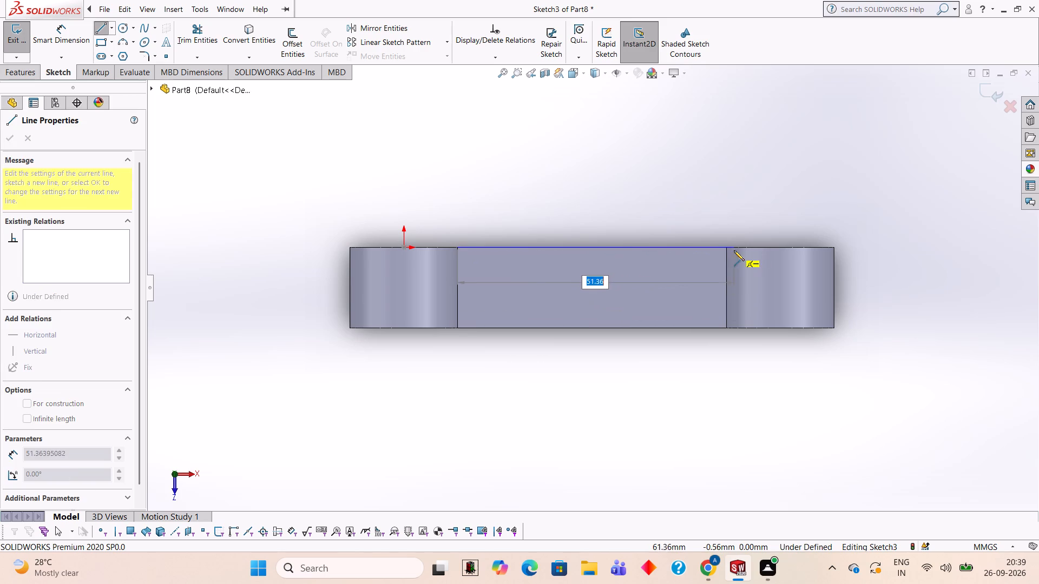
click(726, 246)
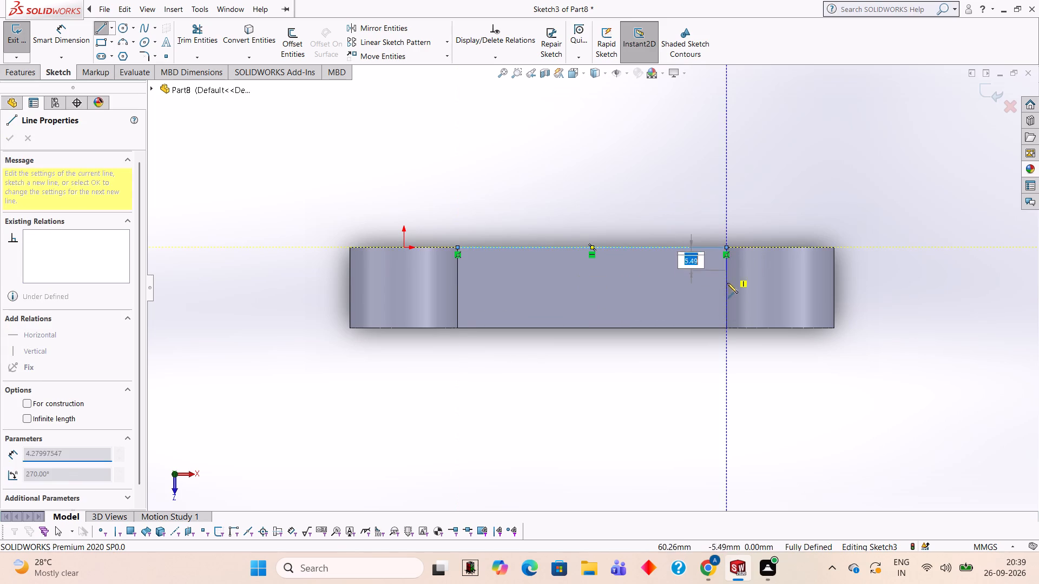
click(725, 328)
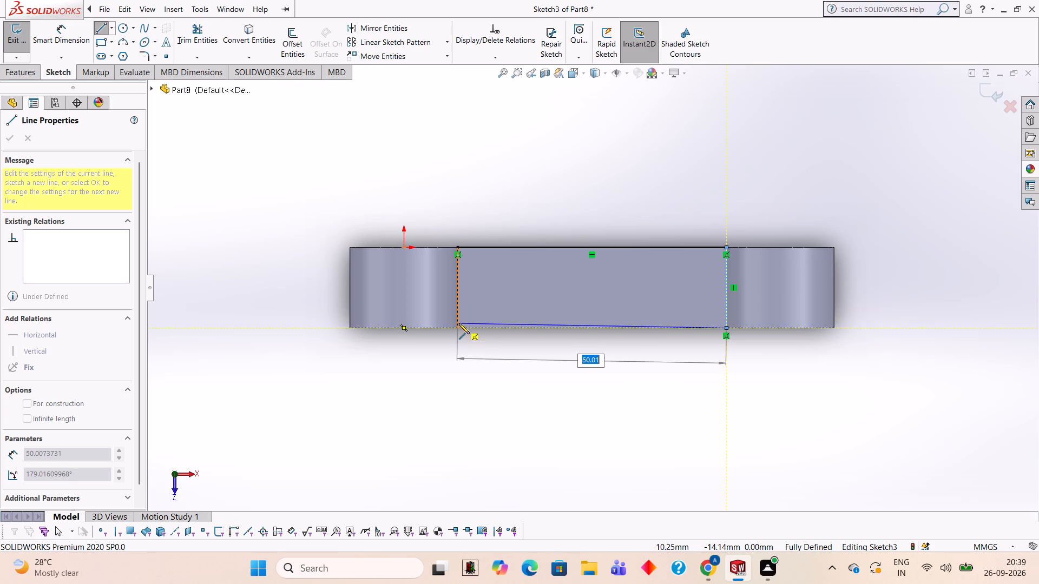
click(457, 328)
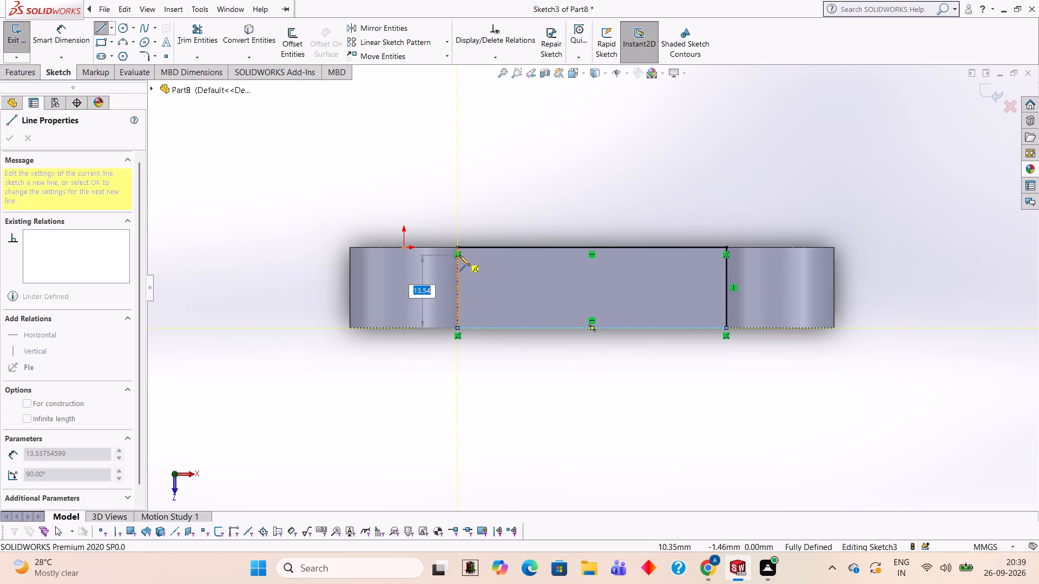
click(458, 248)
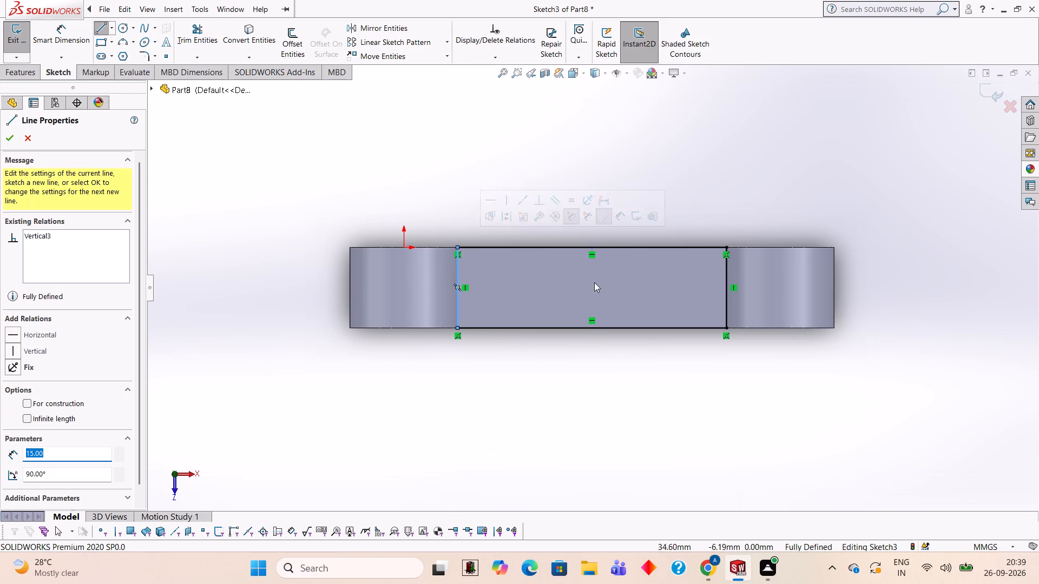
Extrude the rectangle on the crossbar's upper side face as a blind boss 5 mm deep, merged with the body.
middle_drag(806, 370, 801, 279)
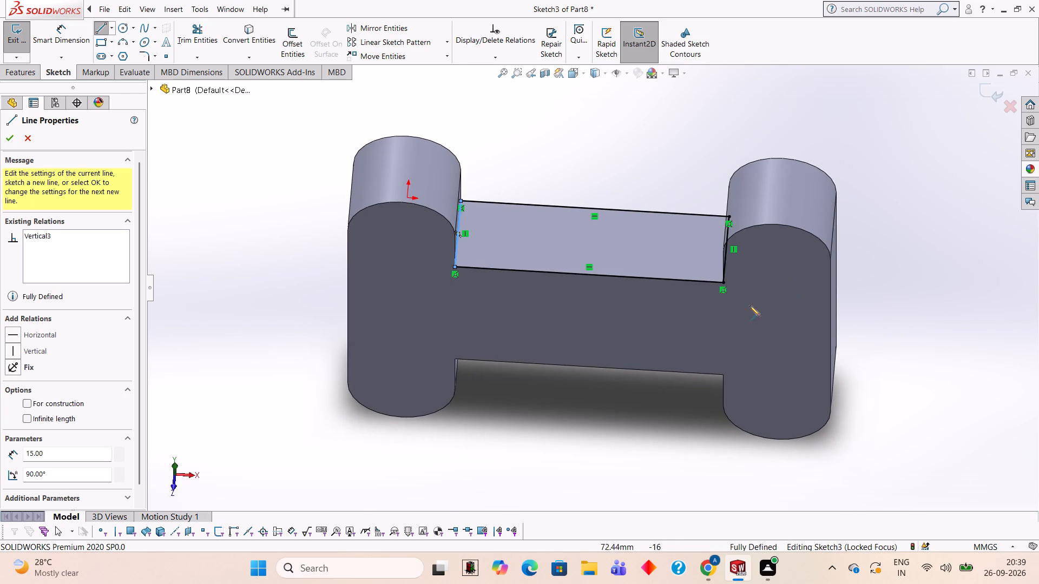
click(21, 78)
click(17, 52)
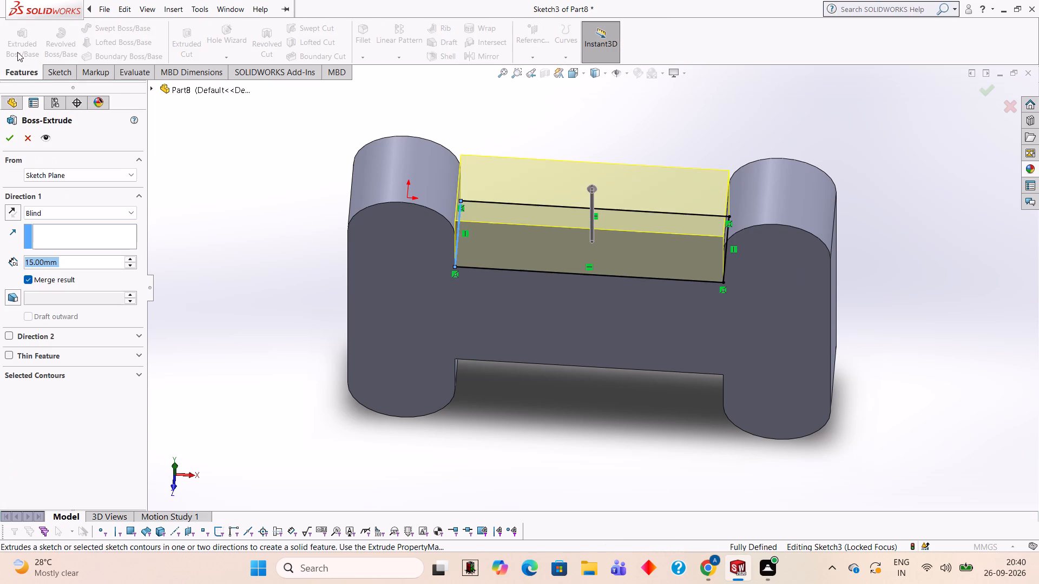
key(5)
key(Return)
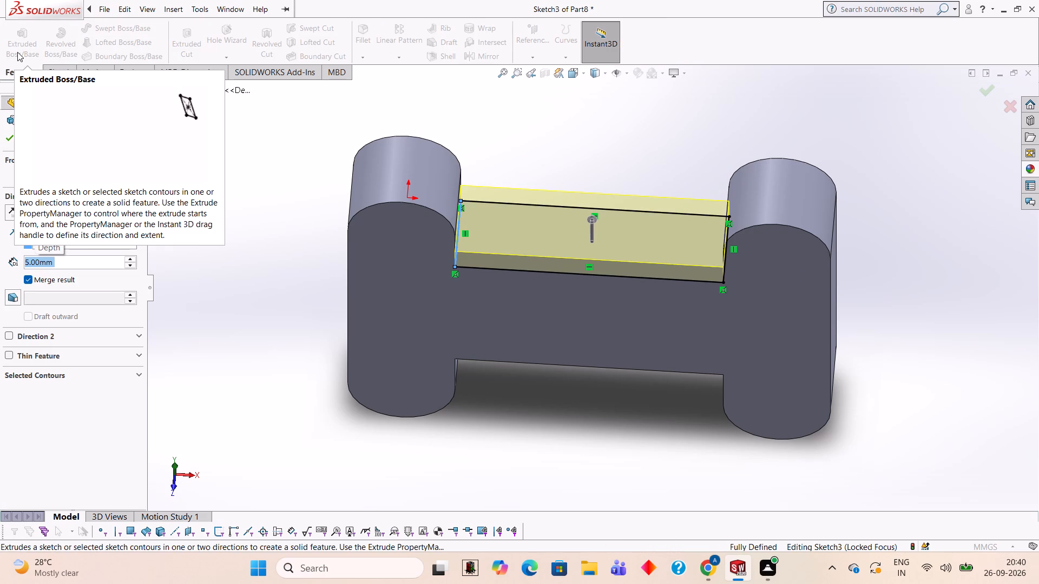
click(12, 131)
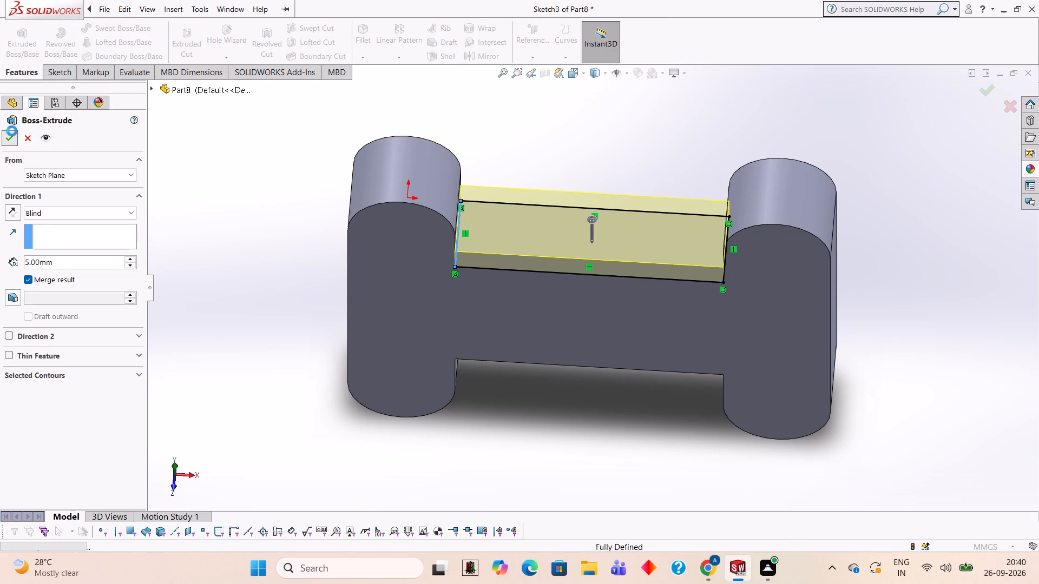
click(180, 215)
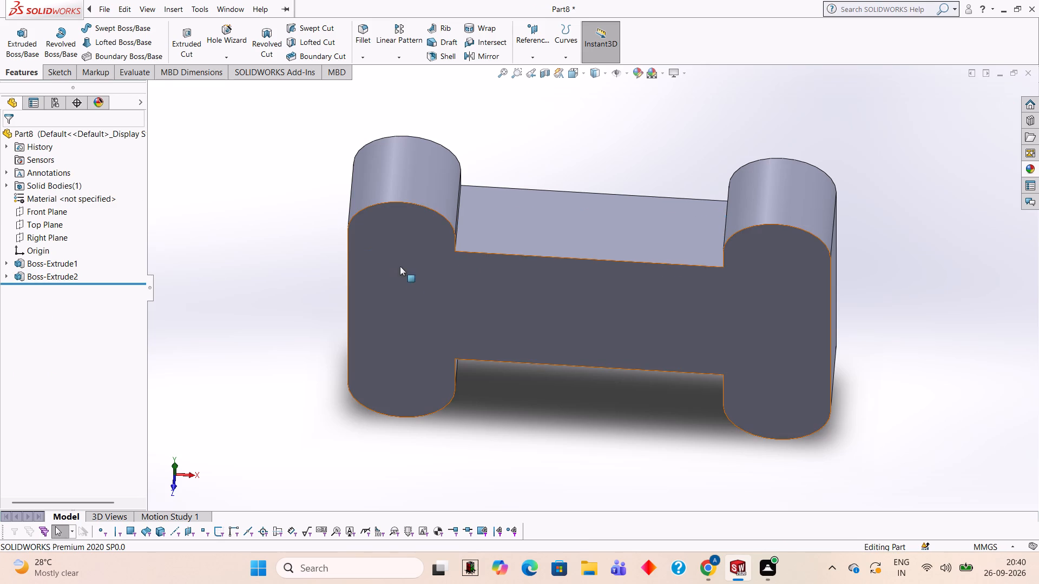
On the lower side face of the crossbar, sketch a closed 50 mm by 15 mm rectangle of lines tracing the face outline.
middle_drag(494, 429, 515, 338)
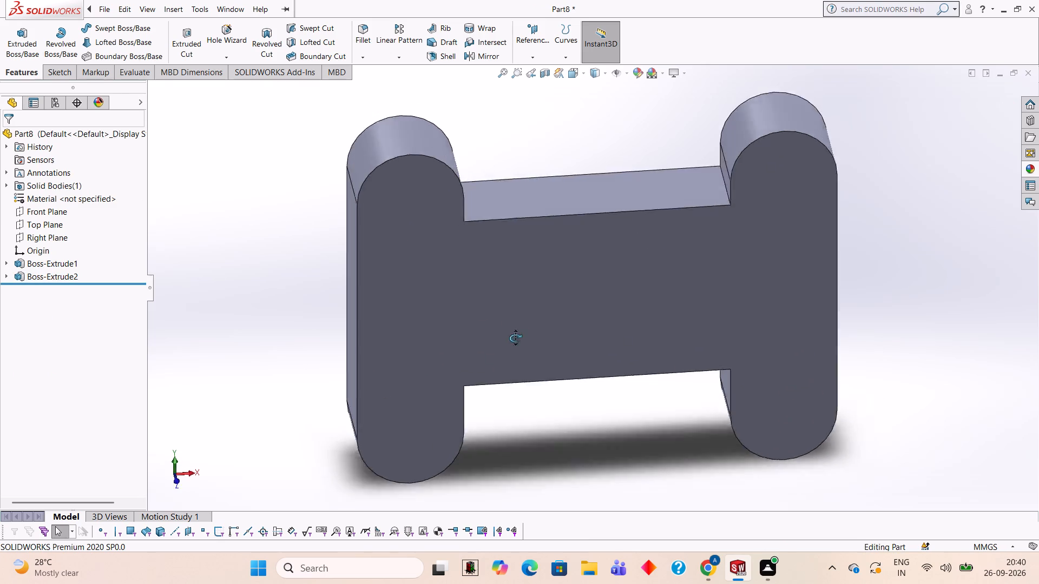
middle_drag(515, 338, 498, 297)
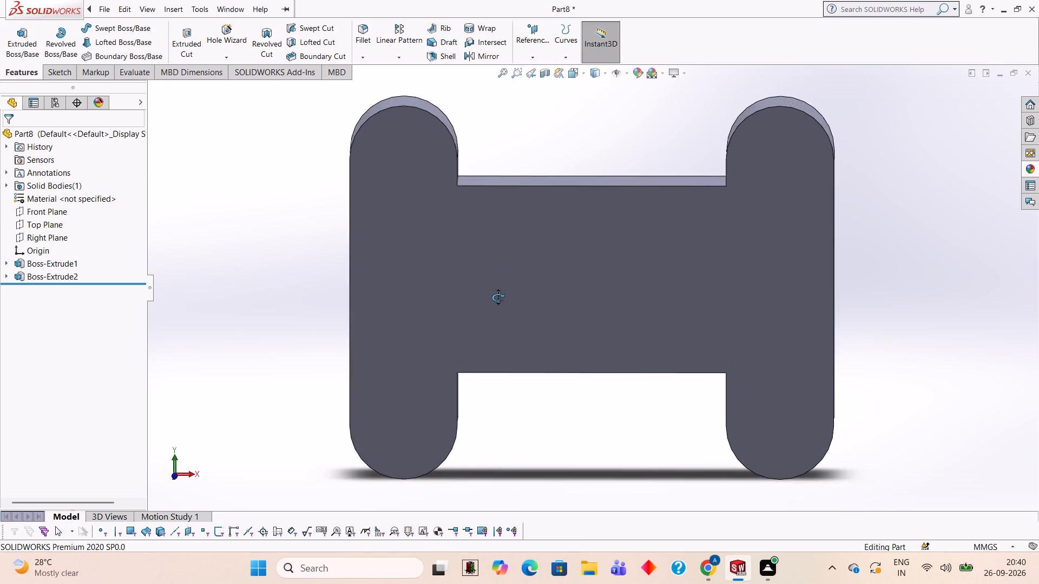
middle_drag(498, 297, 495, 182)
middle_drag(557, 274, 551, 214)
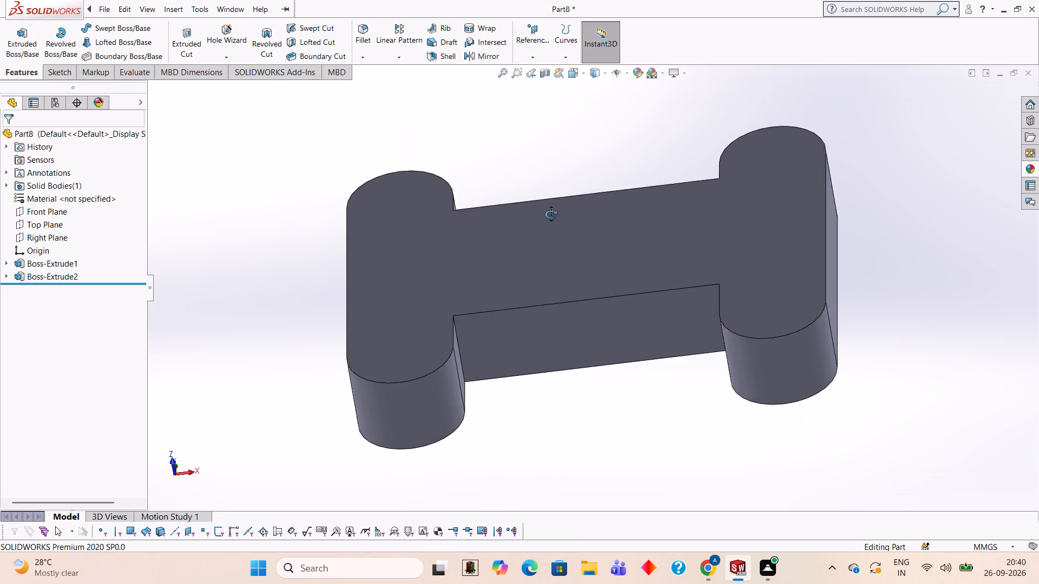
middle_drag(551, 214, 558, 195)
click(640, 332)
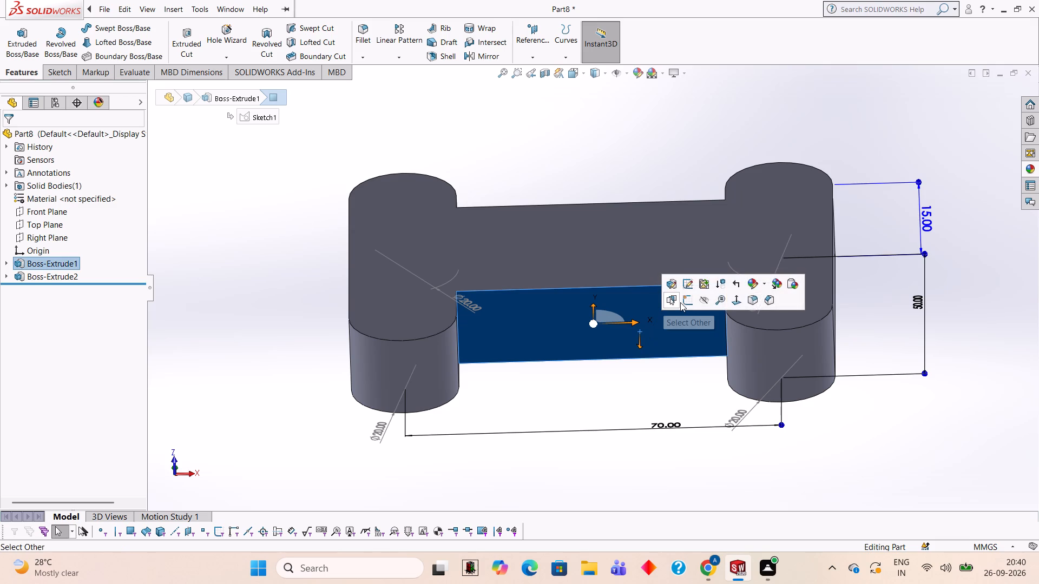
click(683, 302)
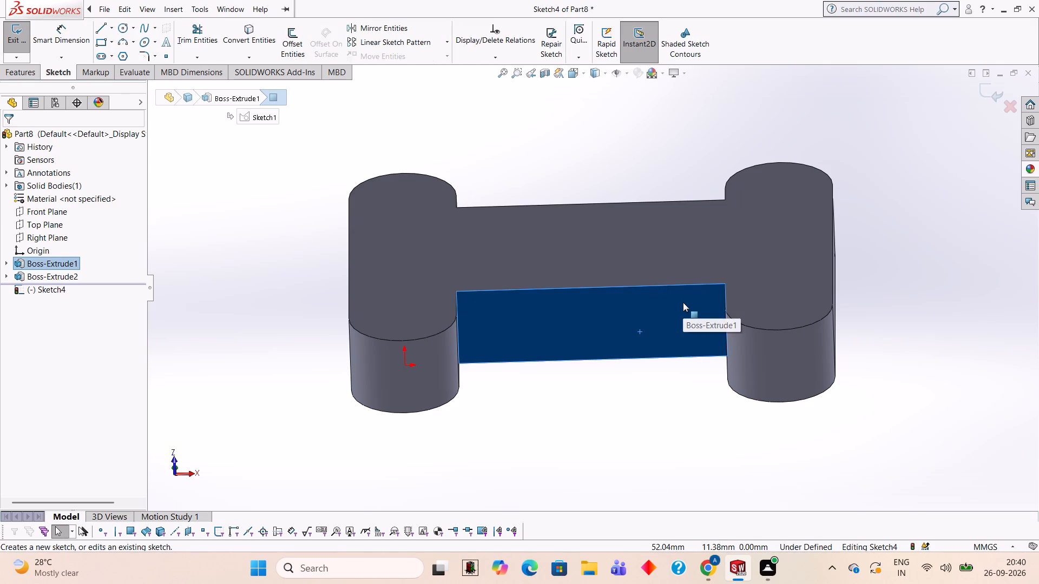
key(ctrl+8)
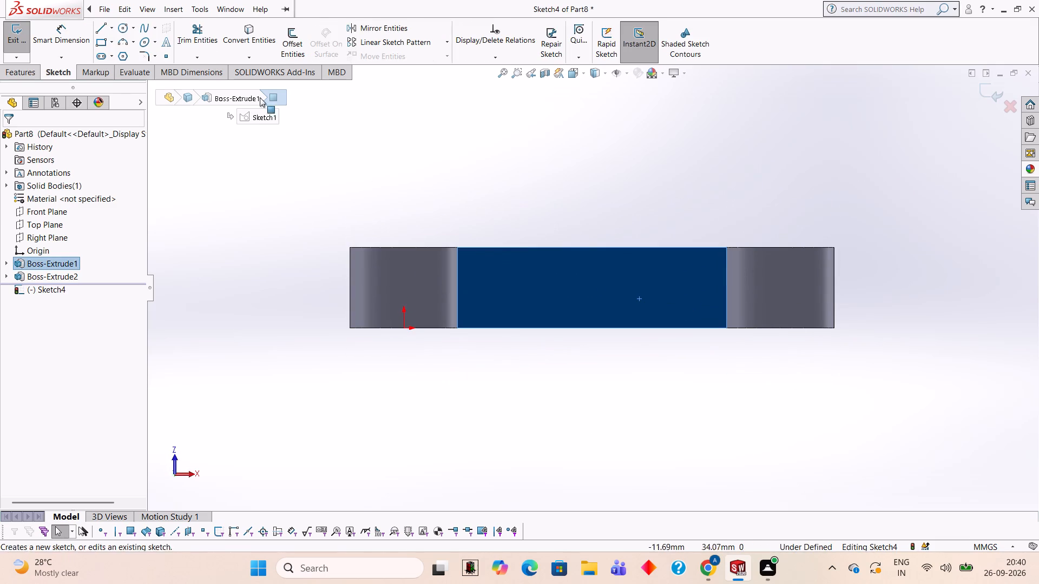
click(330, 107)
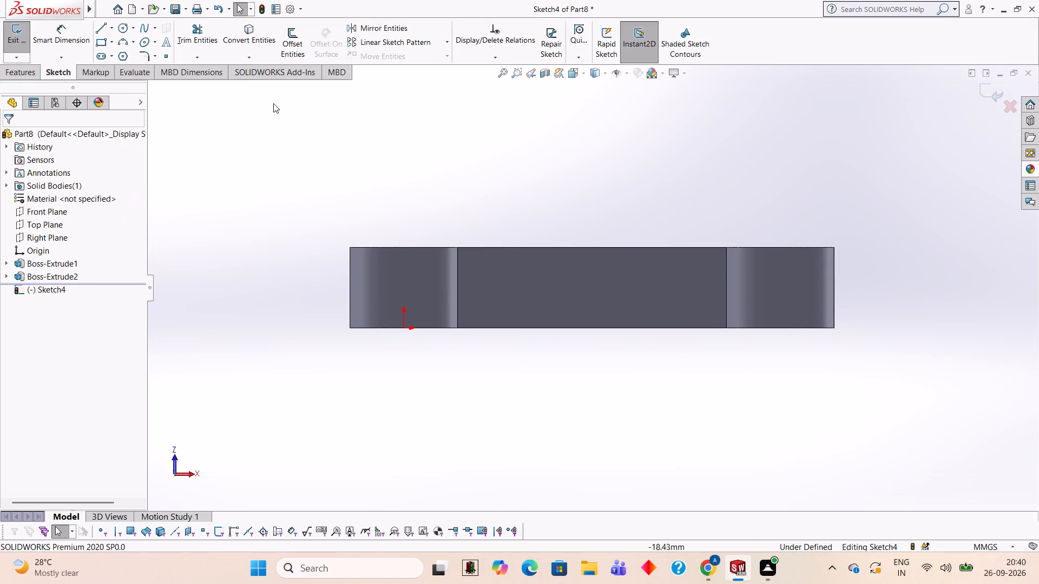
click(102, 27)
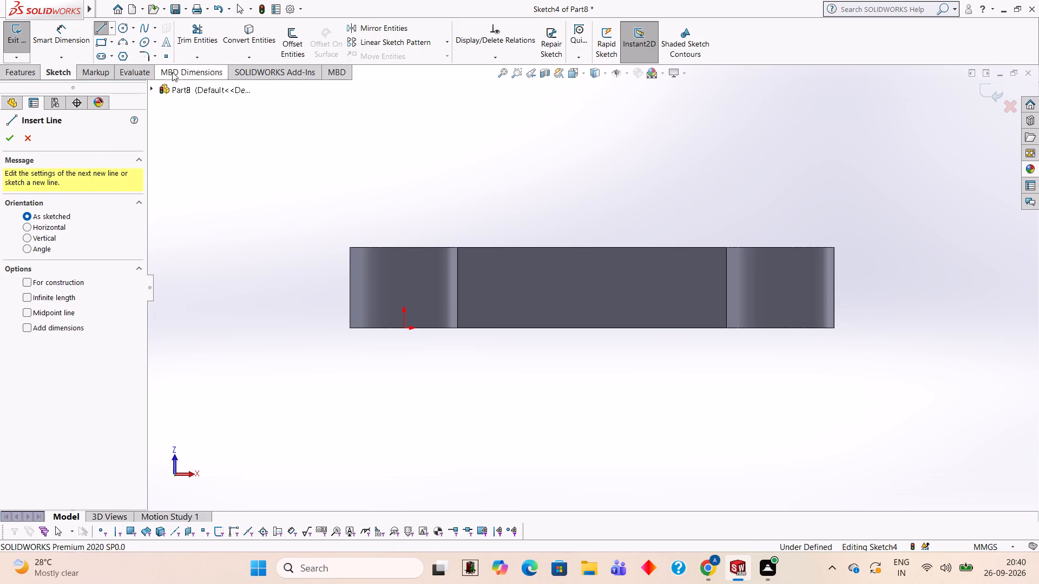
click(456, 248)
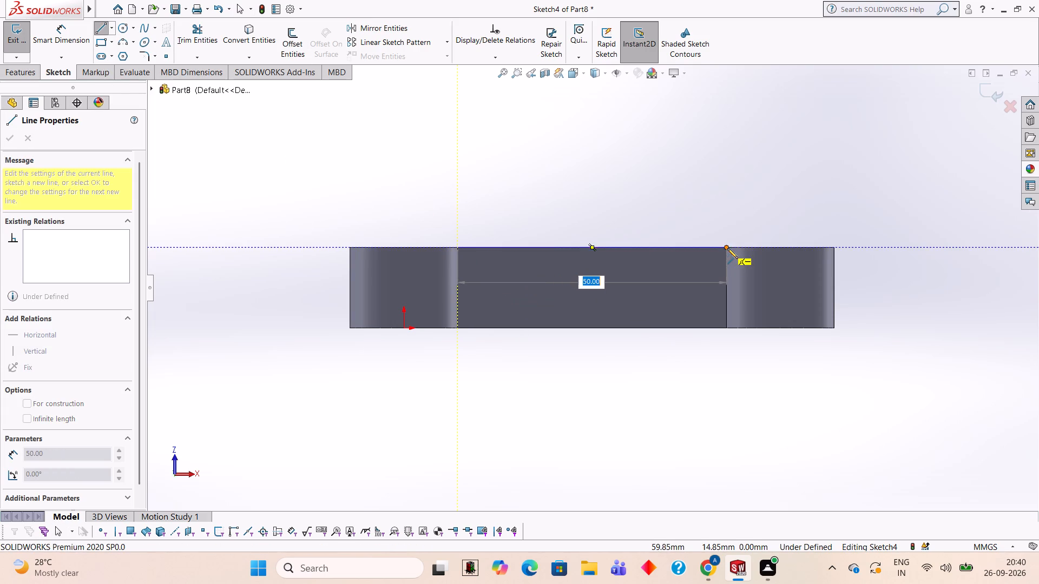
click(725, 247)
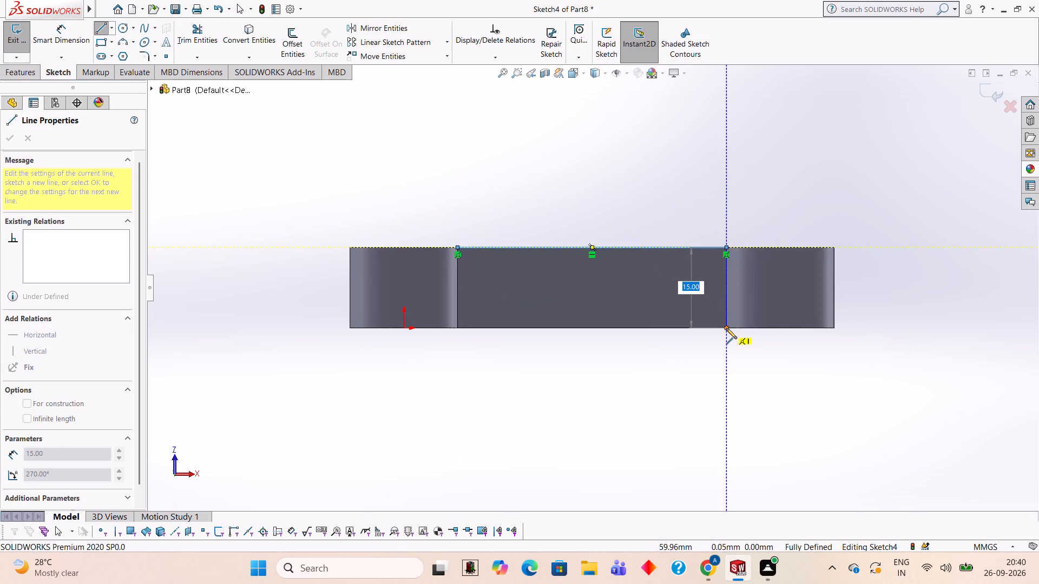
click(726, 328)
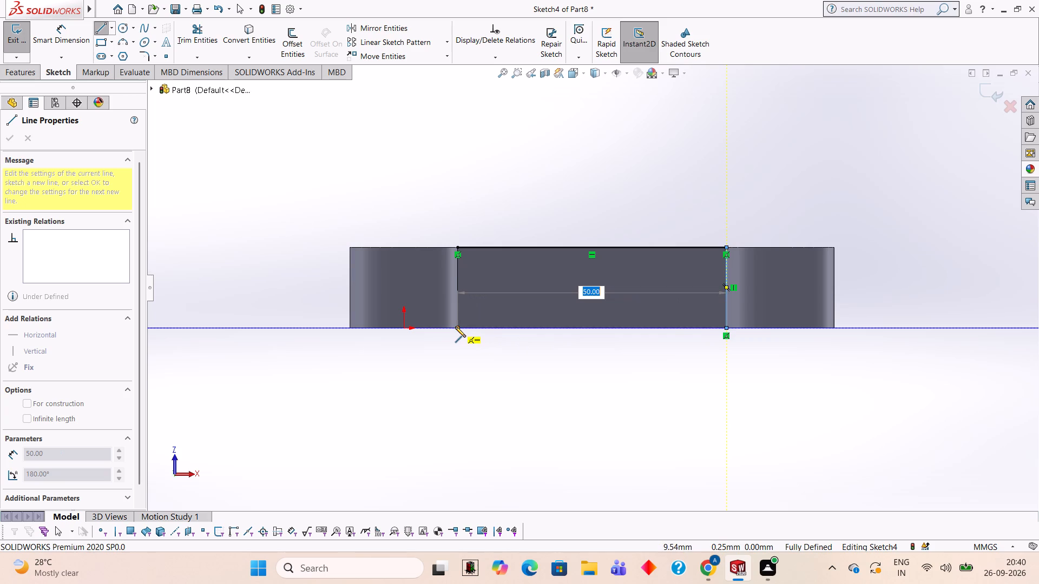
click(458, 327)
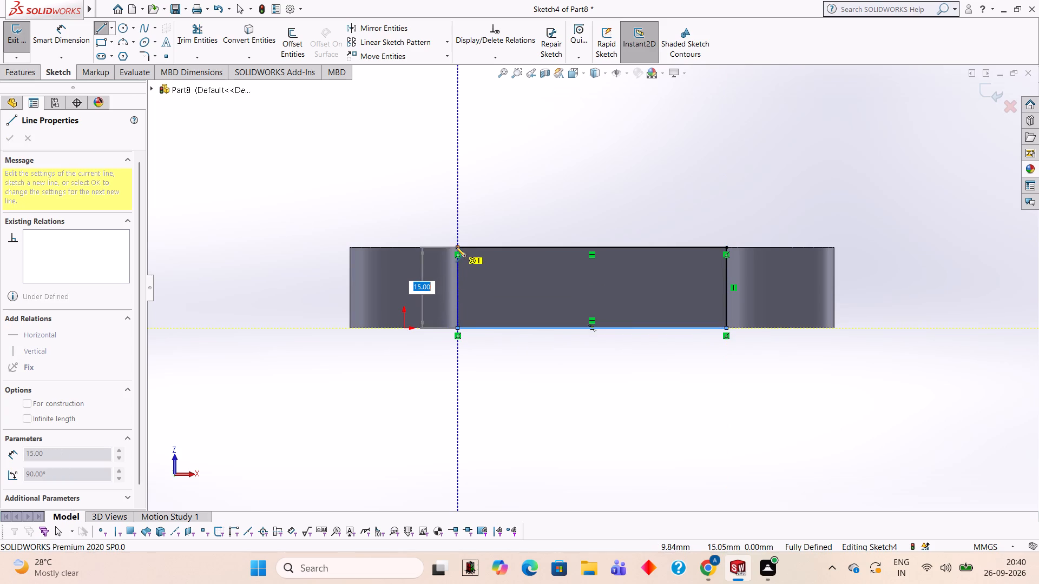
click(455, 246)
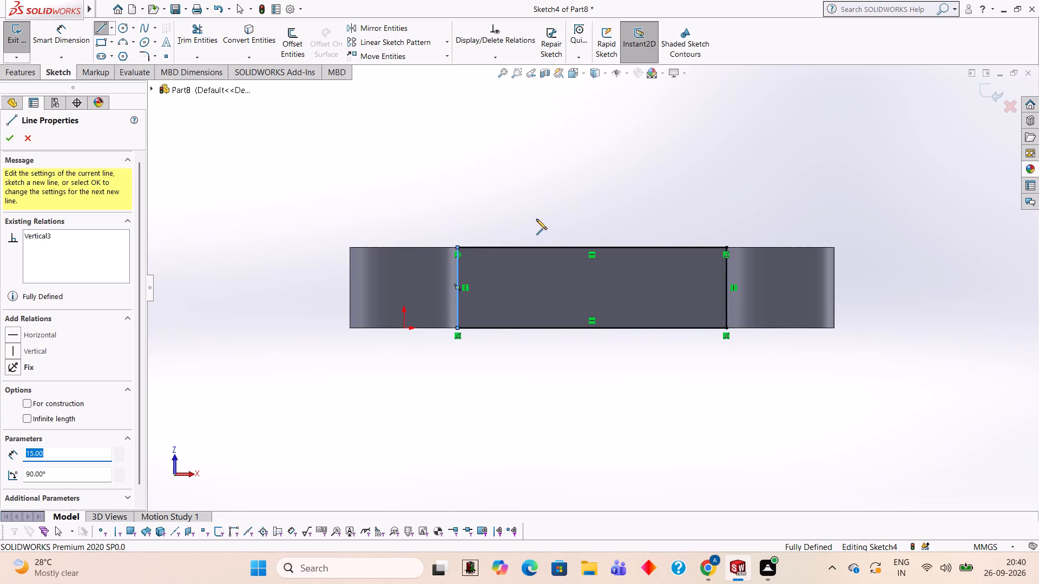
Extrude the rectangle on the crossbar's lower side face as a blind boss 5 mm deep, merged with the body.
middle_drag(535, 219, 534, 291)
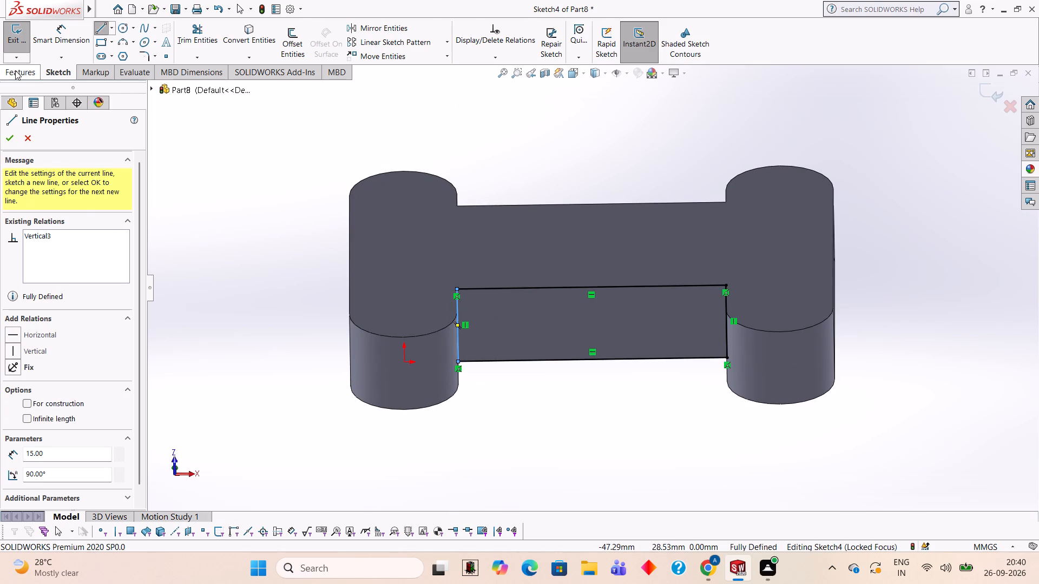
click(15, 70)
click(20, 43)
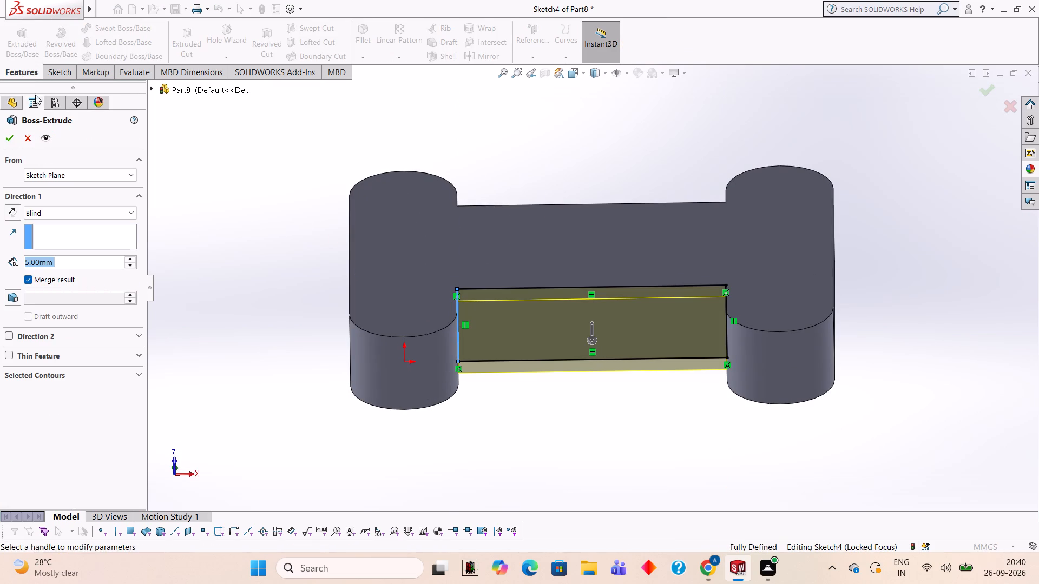
click(12, 137)
click(221, 203)
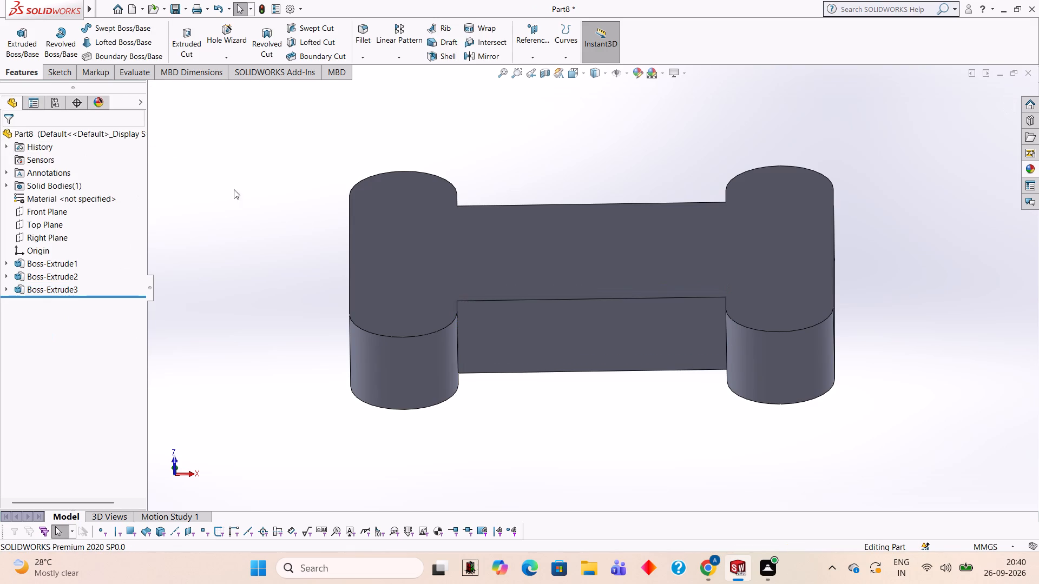
On the H-shaped front face, sketch a 40 mm diameter circle centred on the crossbar.
middle_drag(253, 200, 253, 317)
scroll(260, 204, down, 1)
scroll(256, 280, up, 3)
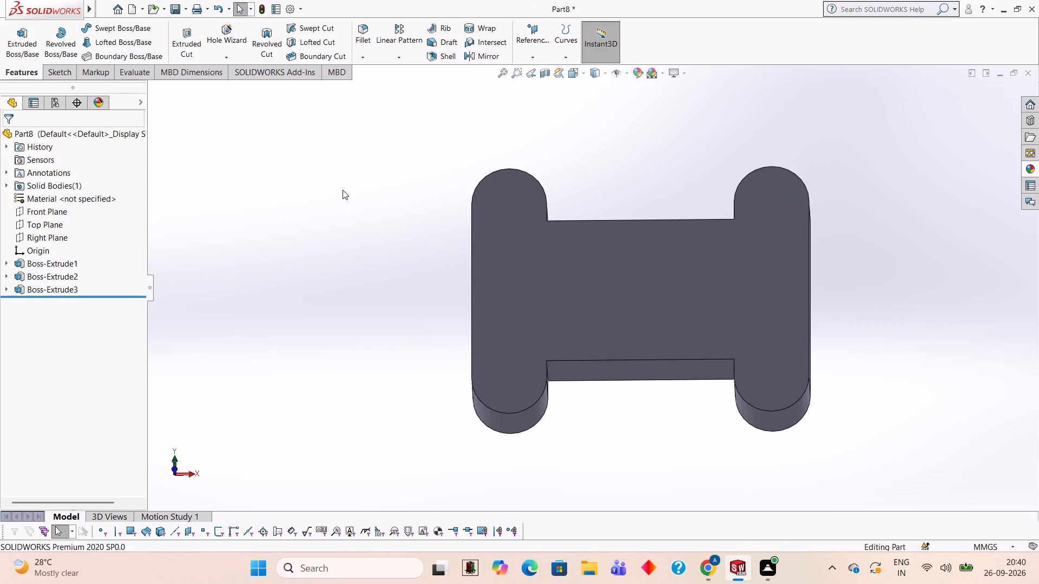
click(605, 310)
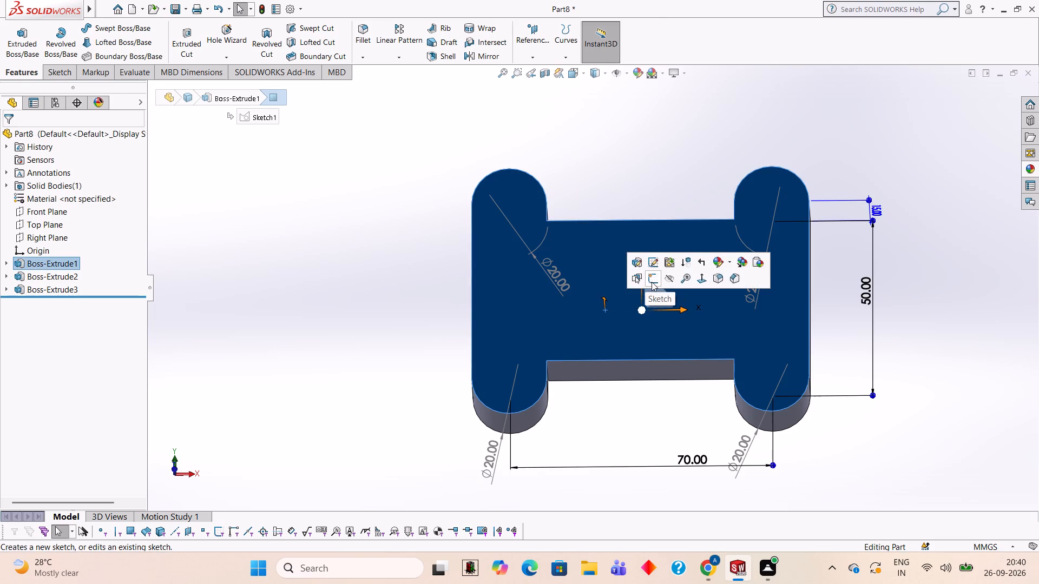
click(652, 282)
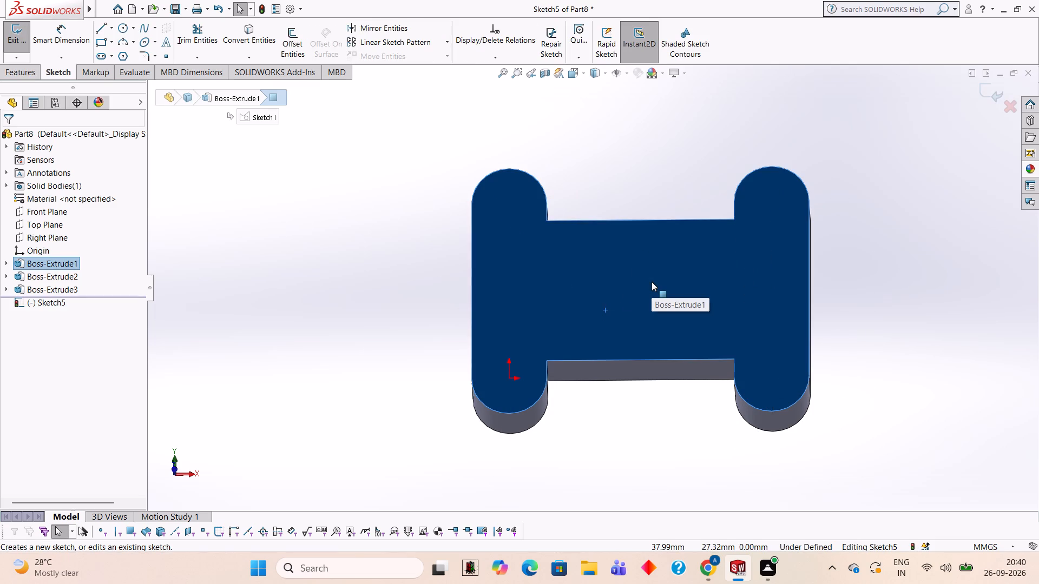
key(ctrl+8)
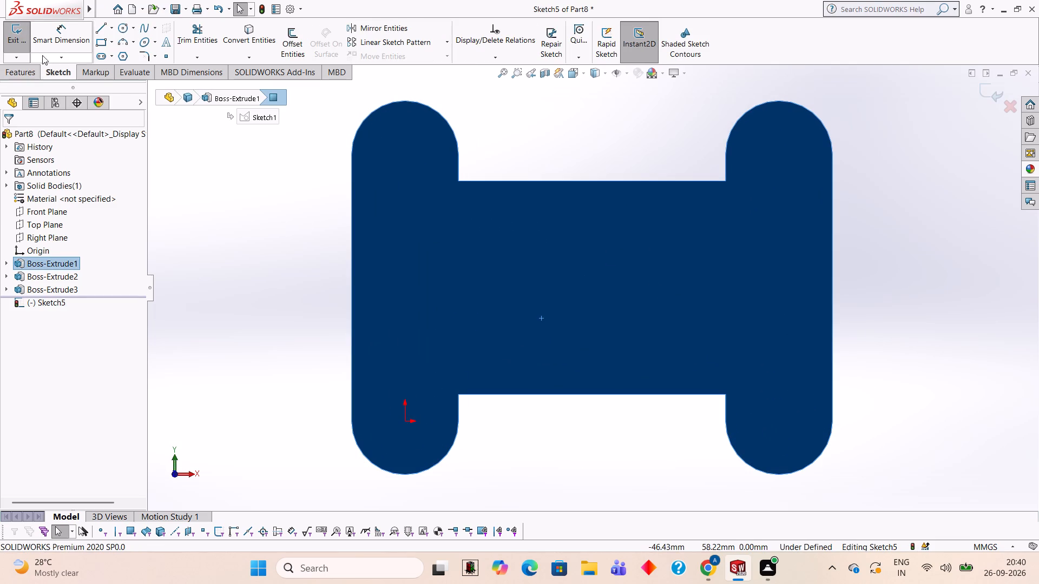
click(124, 29)
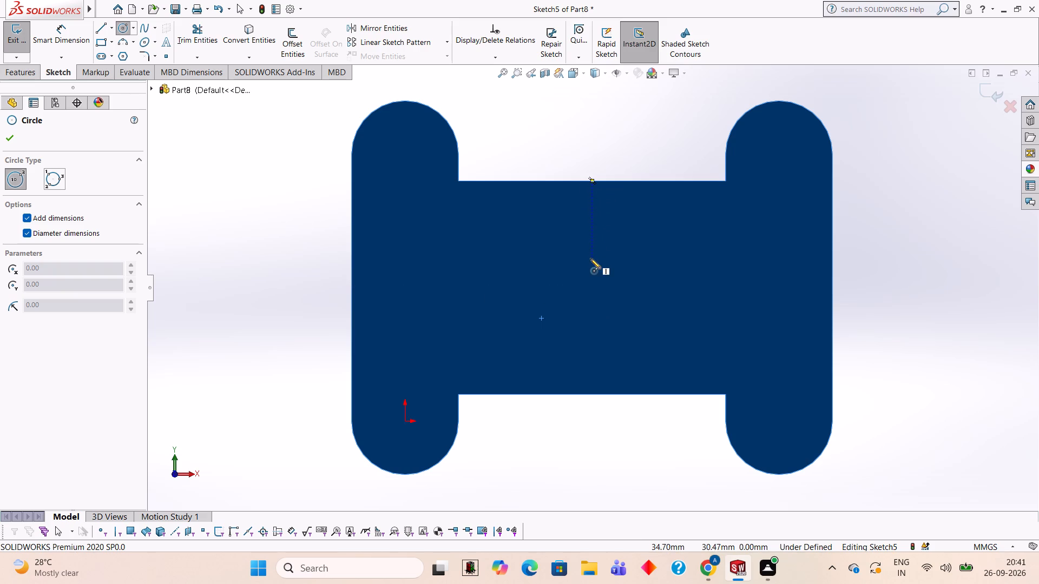
click(591, 289)
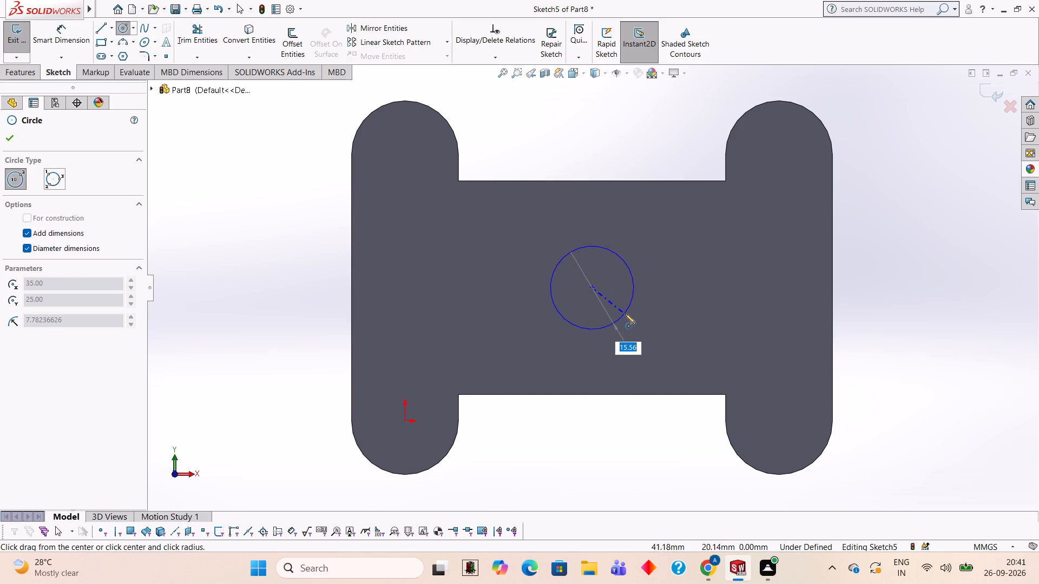
text(40)
key(Return)
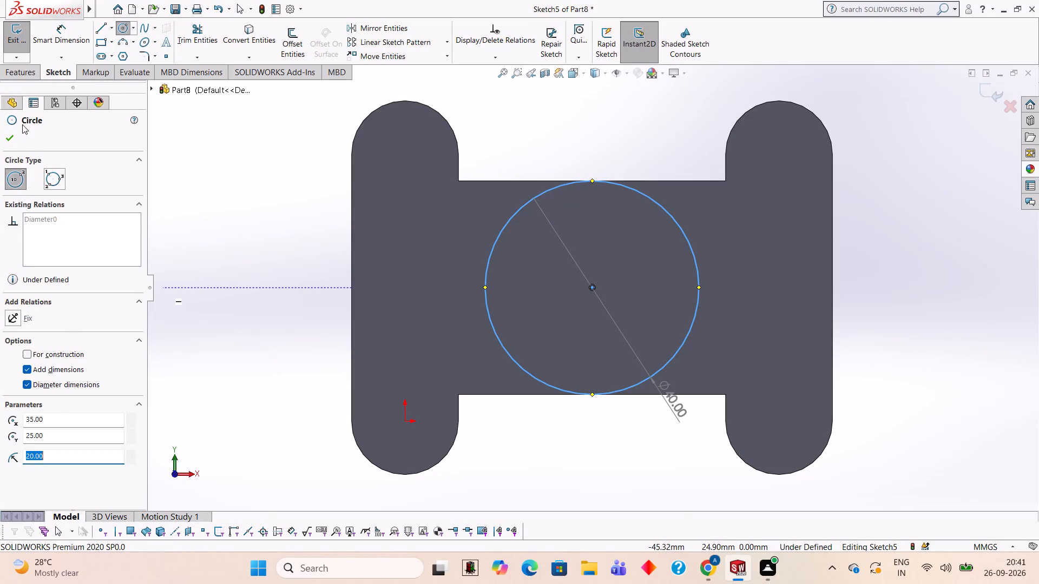
click(14, 137)
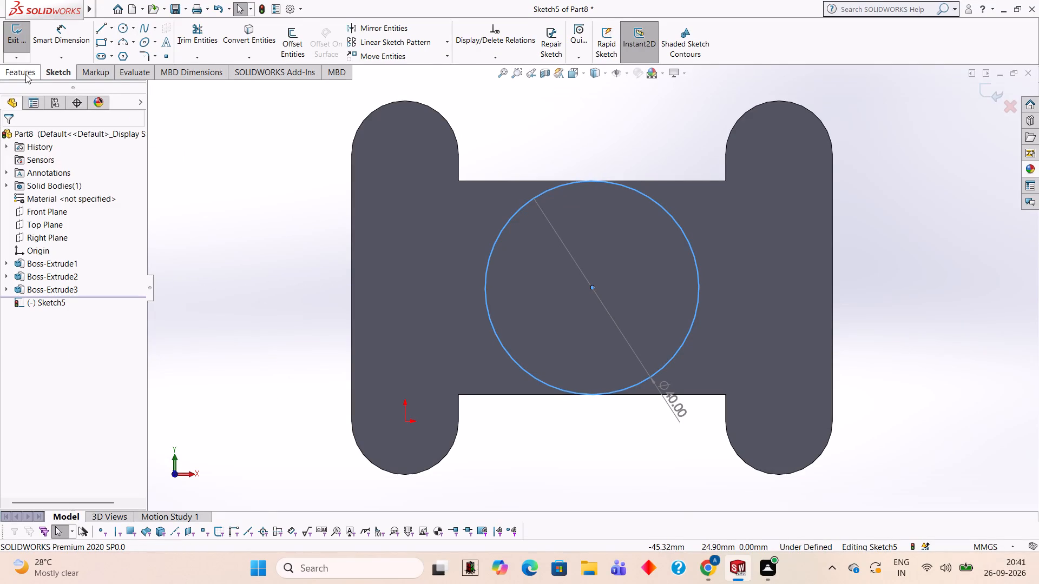
Extrude the 40 mm circle outward from the front face as a blind boss 15 mm deep, merged with the body.
click(25, 74)
click(27, 52)
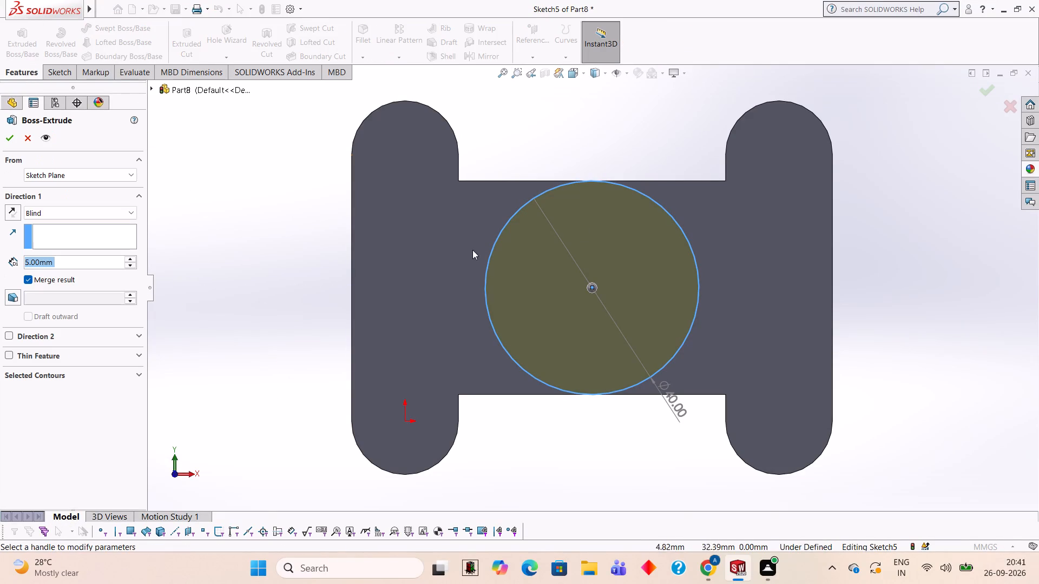
middle_drag(918, 170, 826, 179)
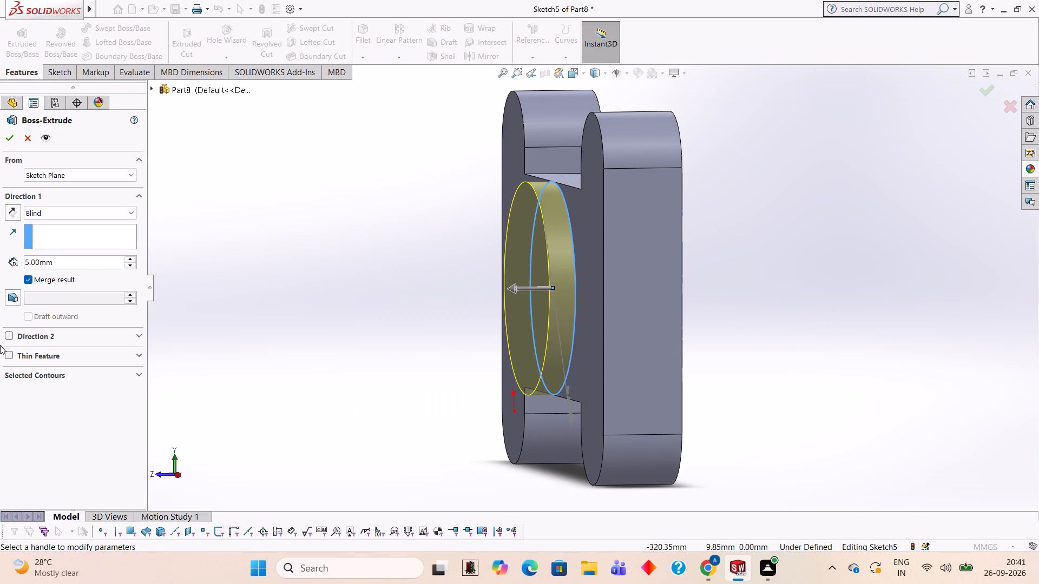
click(107, 262)
key(BackSpace)
key(BackSpace)
key(BackSpace)
key(BackSpace)
key(BackSpace)
key(BackSpace)
text(15)
key(Return)
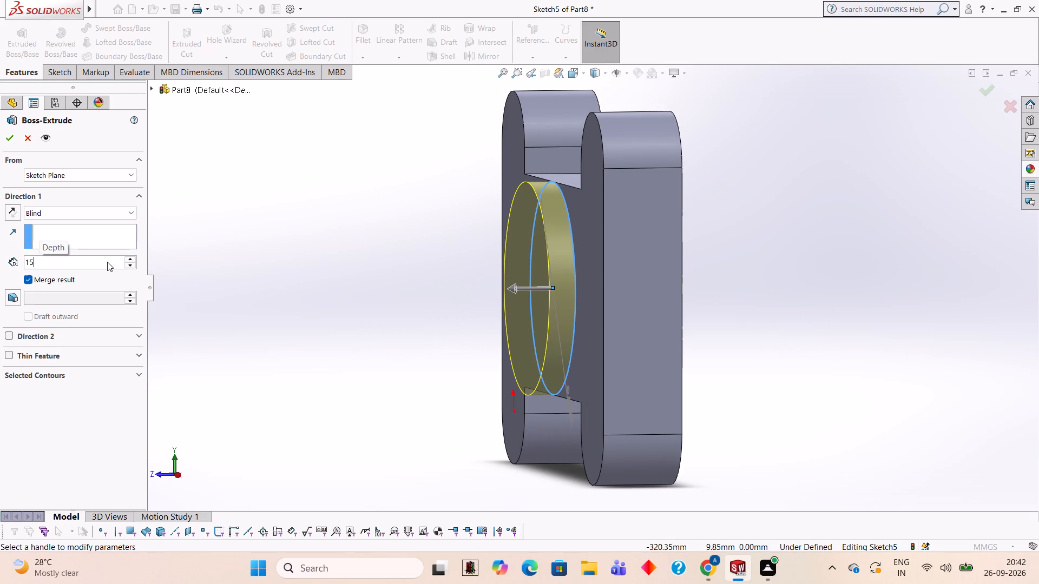
click(8, 139)
click(329, 282)
On the end face of the round boss, sketch a concentric circle 20 mm in diameter.
middle_drag(344, 279, 391, 273)
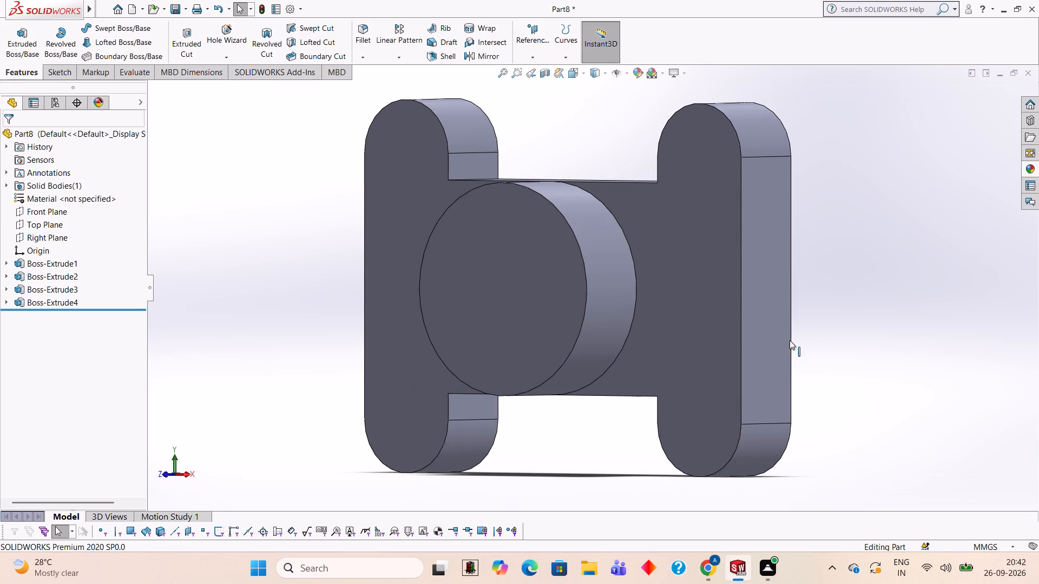
middle_drag(842, 284, 861, 283)
click(544, 277)
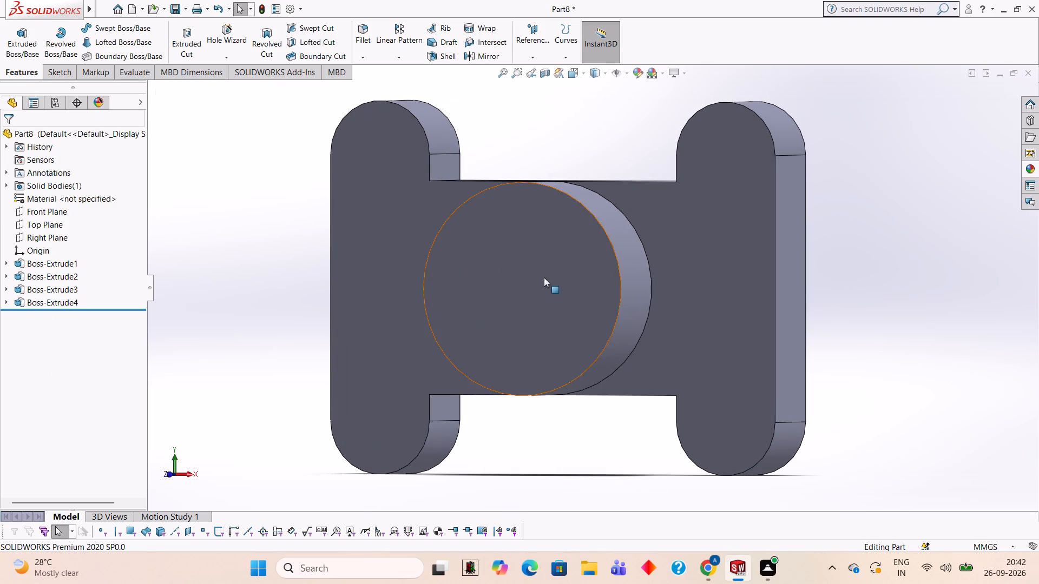
click(589, 245)
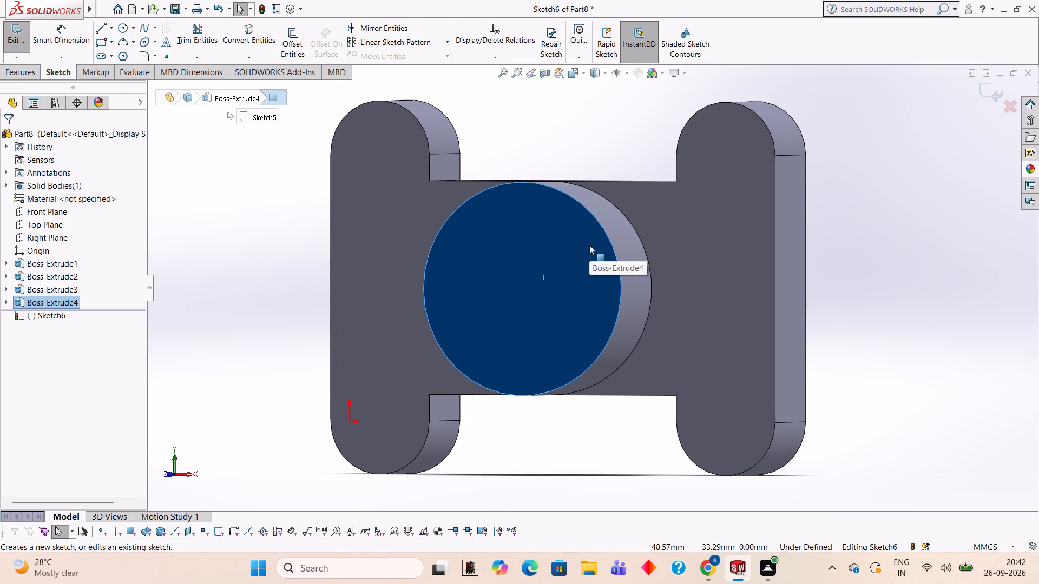
key(ctrl+8)
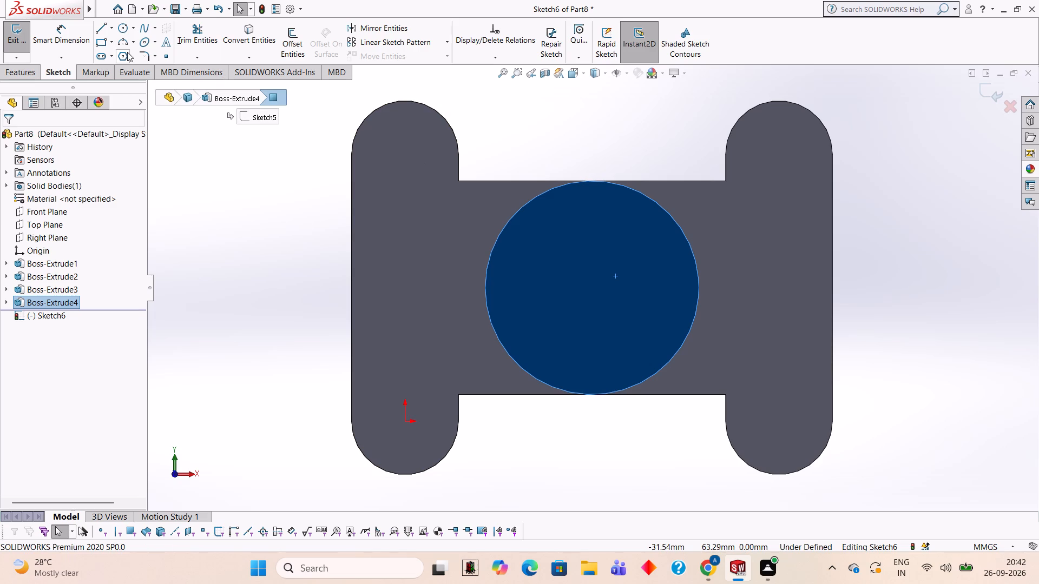
click(123, 29)
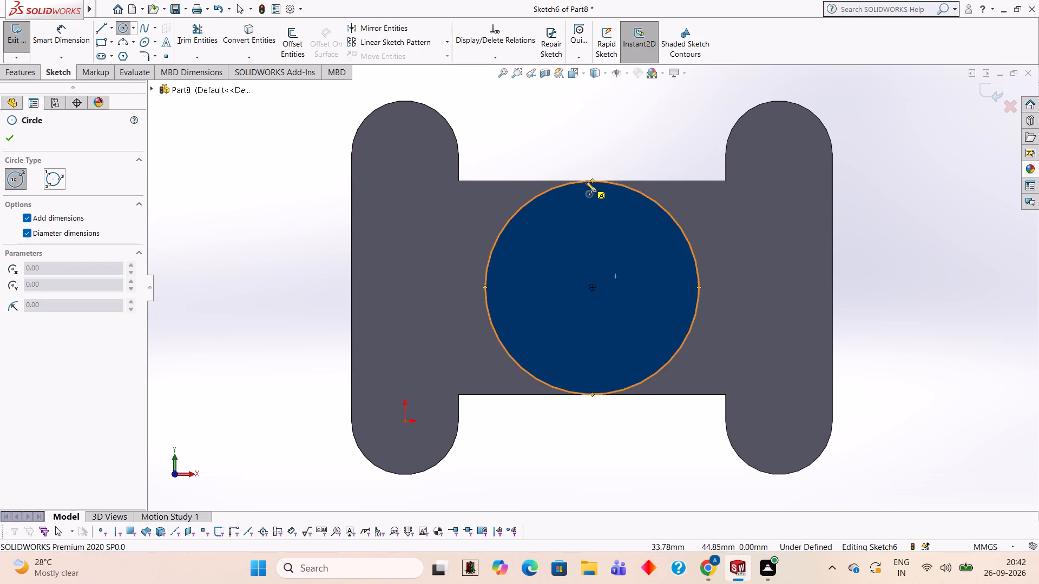
click(592, 287)
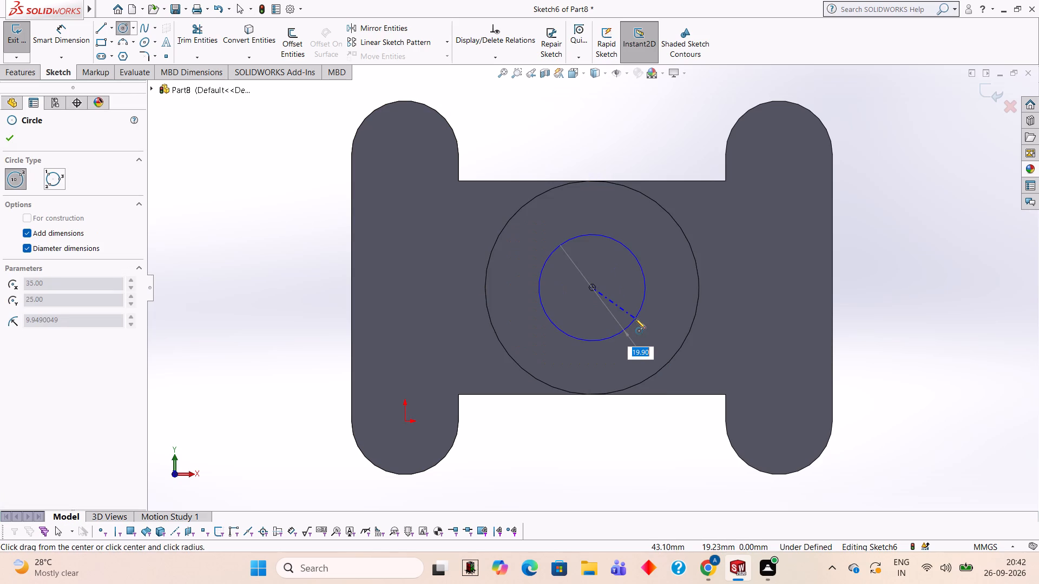
text(20)
key(Return)
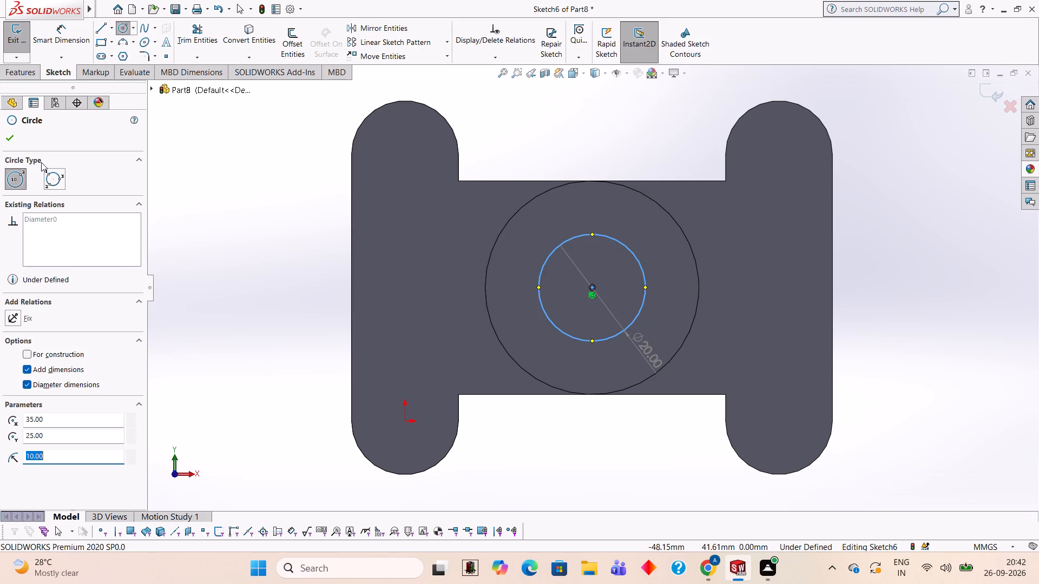
Cut-extrude the 20 mm circle on the round boss as a blind cut 15 mm deep.
click(23, 76)
click(193, 46)
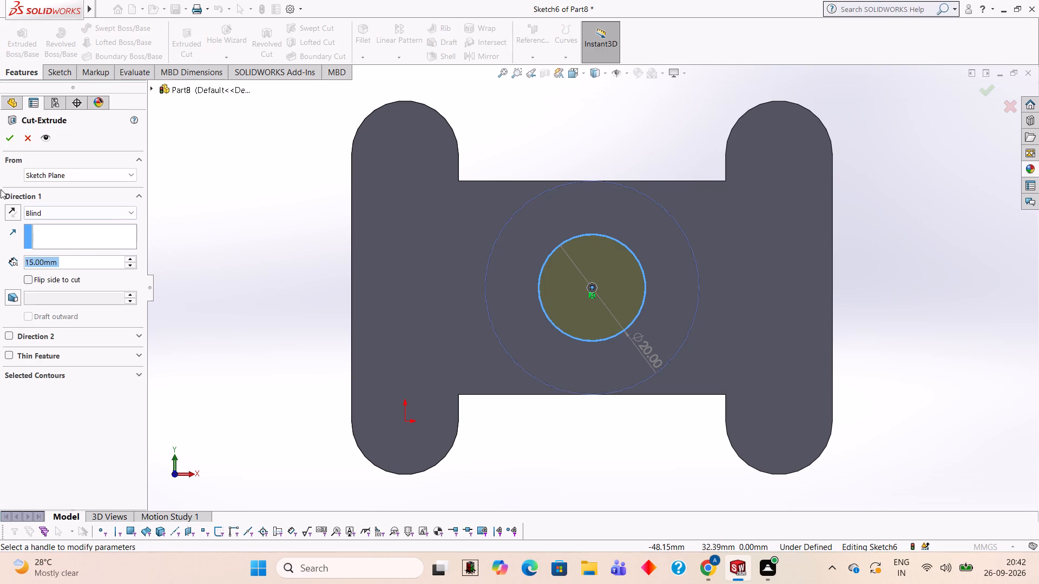
click(13, 139)
click(179, 211)
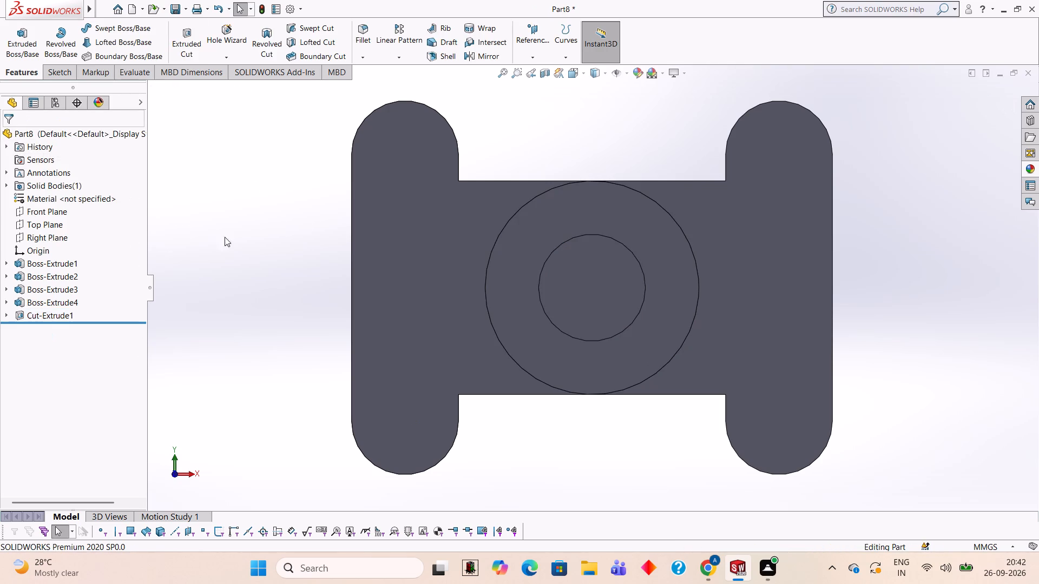
Start a sketch on the H-shaped front face and draw a 10 mm diameter circle concentric with the upper-right rounded end.
middle_drag(346, 303, 343, 197)
scroll(343, 232, up, 1)
middle_drag(333, 236, 336, 228)
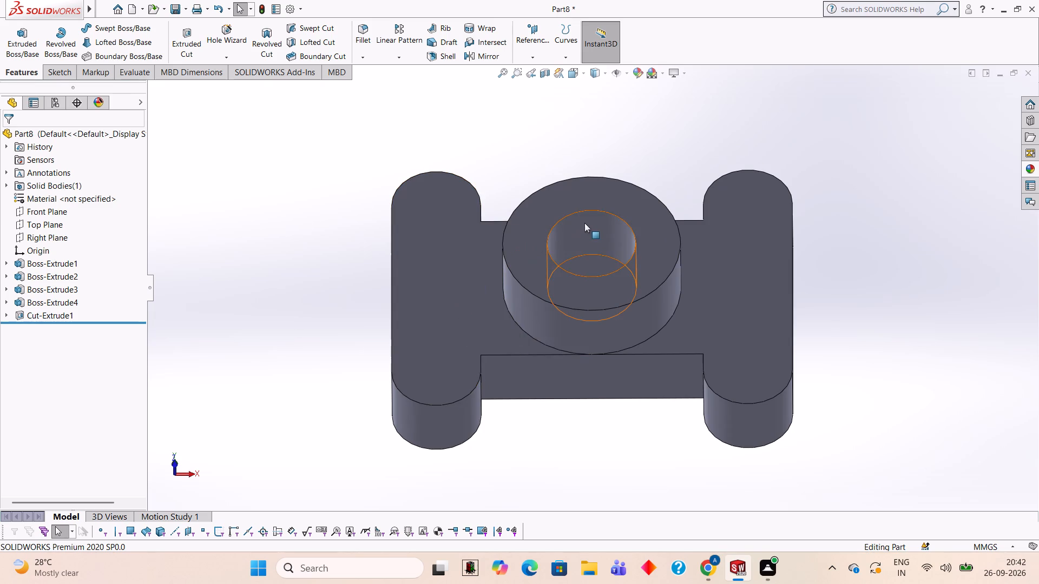
click(724, 308)
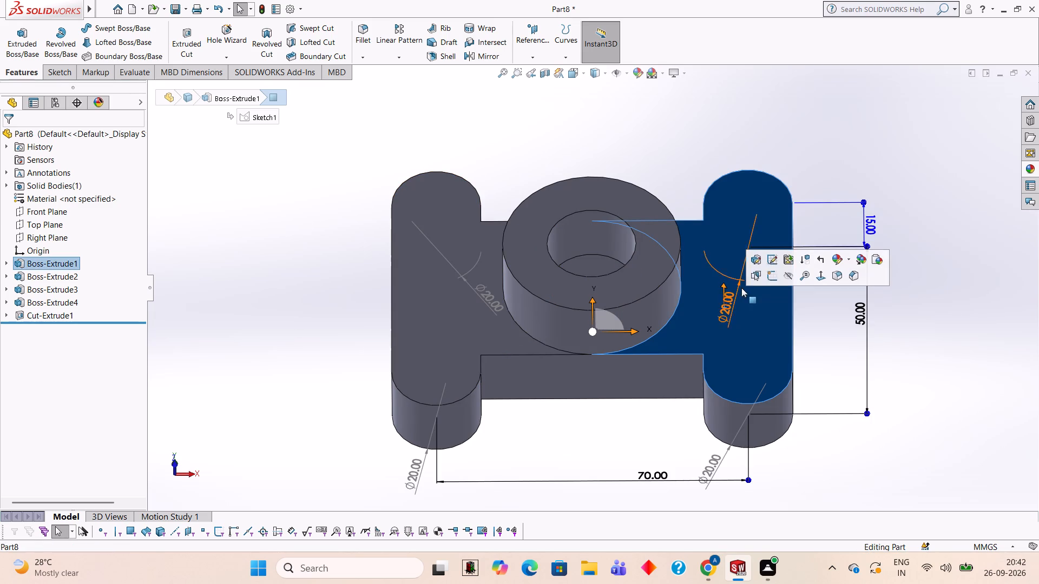
click(775, 273)
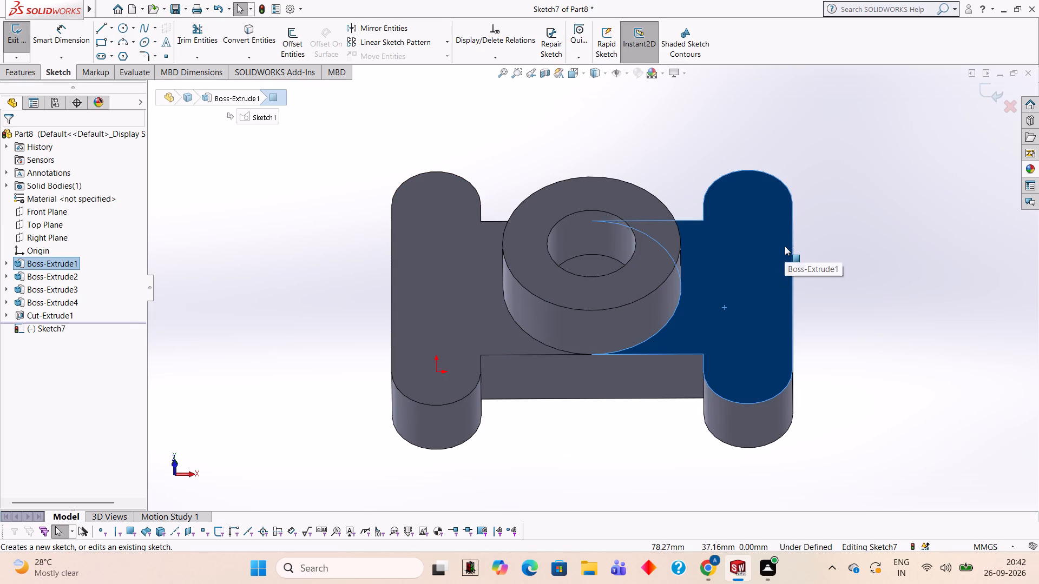
key(ctrl+8)
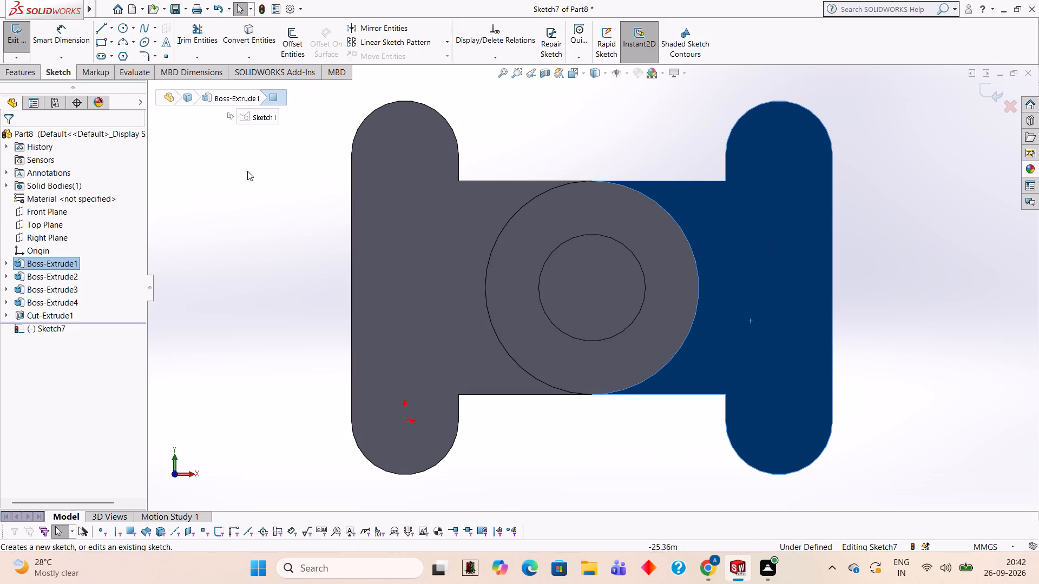
double_click(117, 31)
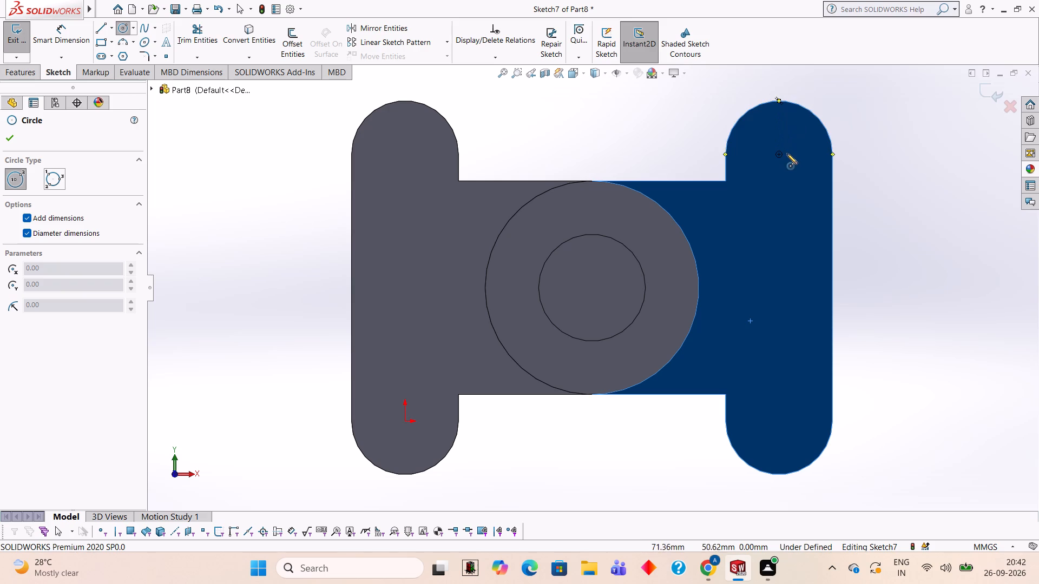
click(779, 155)
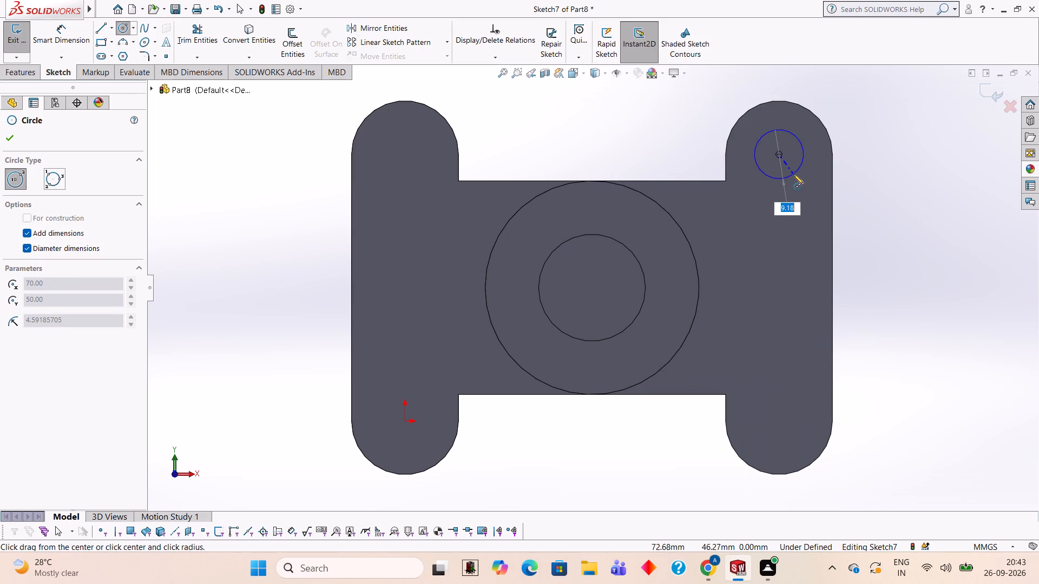
text(10)
key(Return)
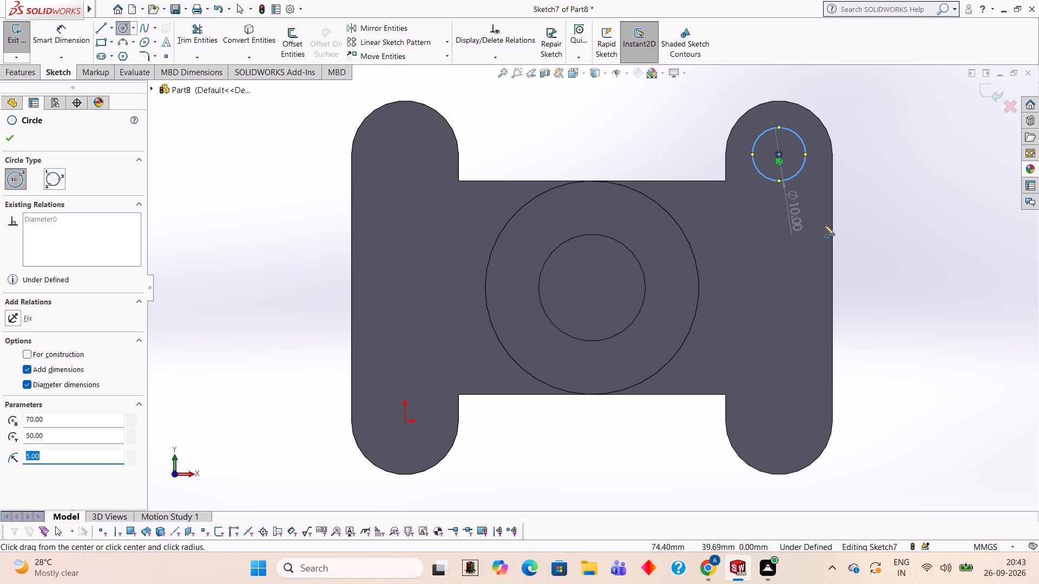
Add 10 mm diameter circles at the centres of the lower-right, lower-left and upper-left rounded ends.
click(779, 420)
text(10)
key(Return)
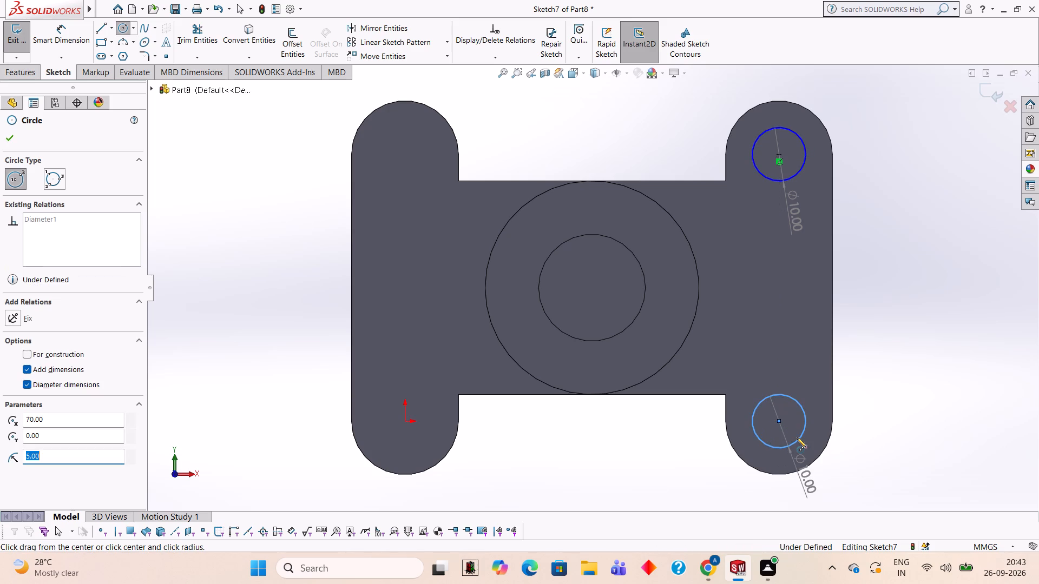
click(403, 419)
text(10)
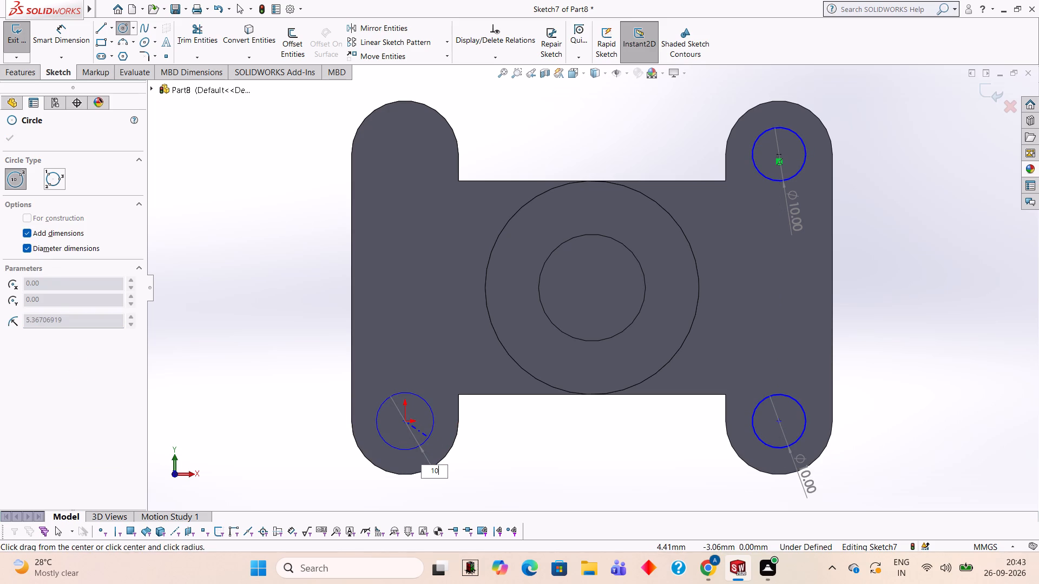
key(Return)
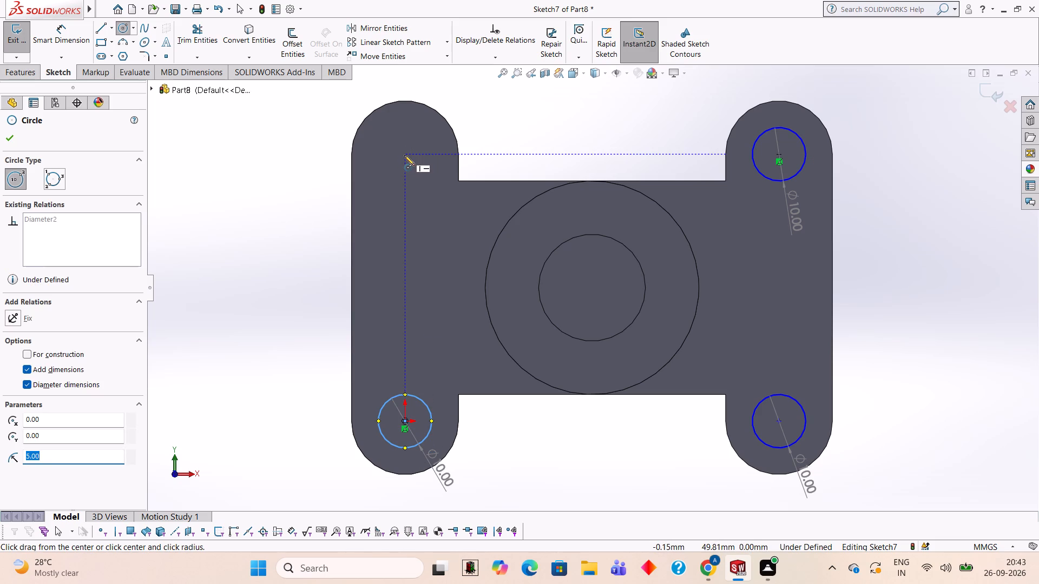
click(405, 153)
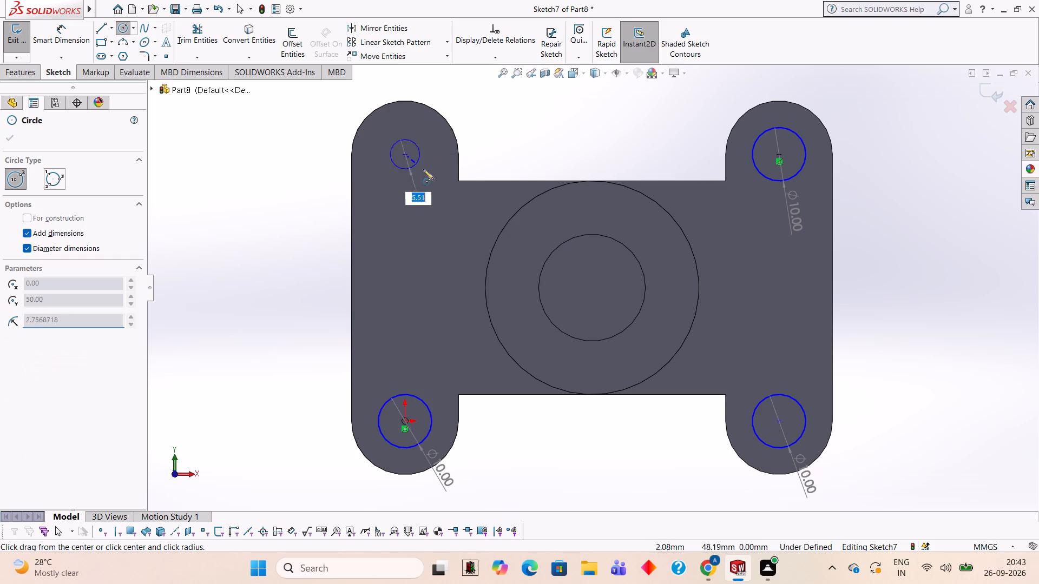
text(10)
key(Return)
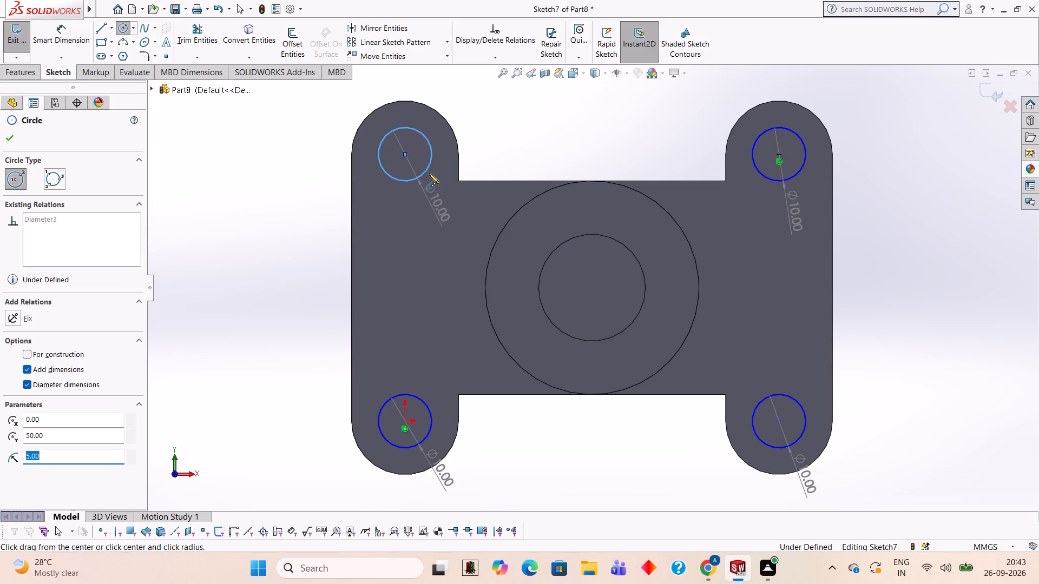
Cut-extrude the four 10 mm circles as a blind cut 15 mm deep into the plate.
click(33, 69)
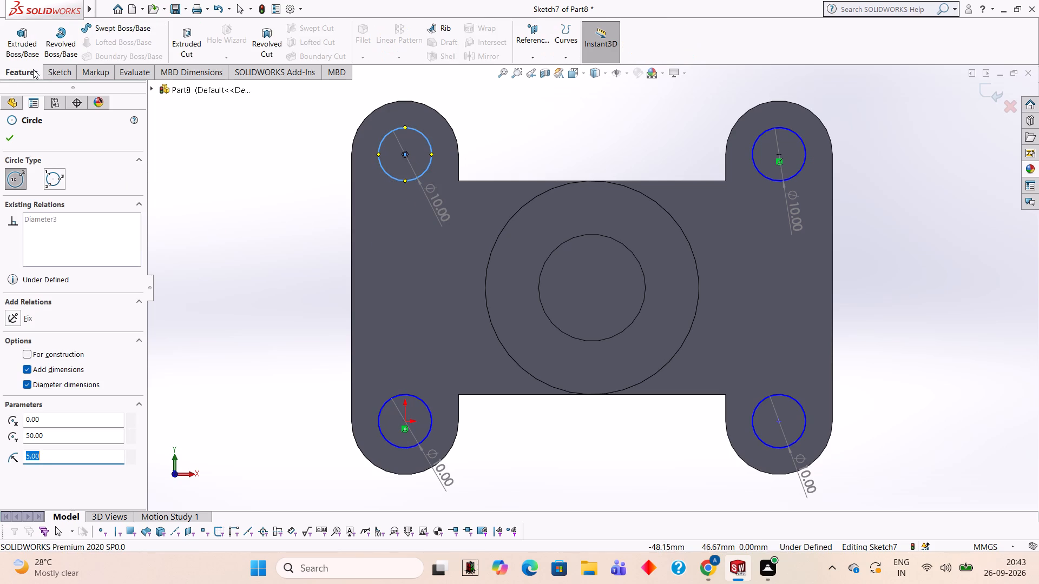
click(193, 29)
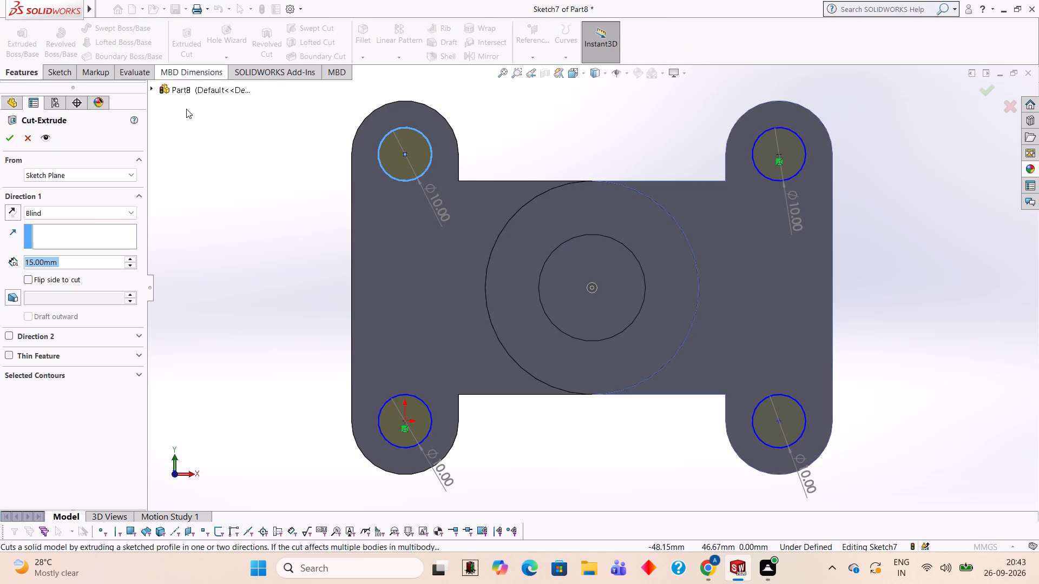
click(7, 144)
click(242, 259)
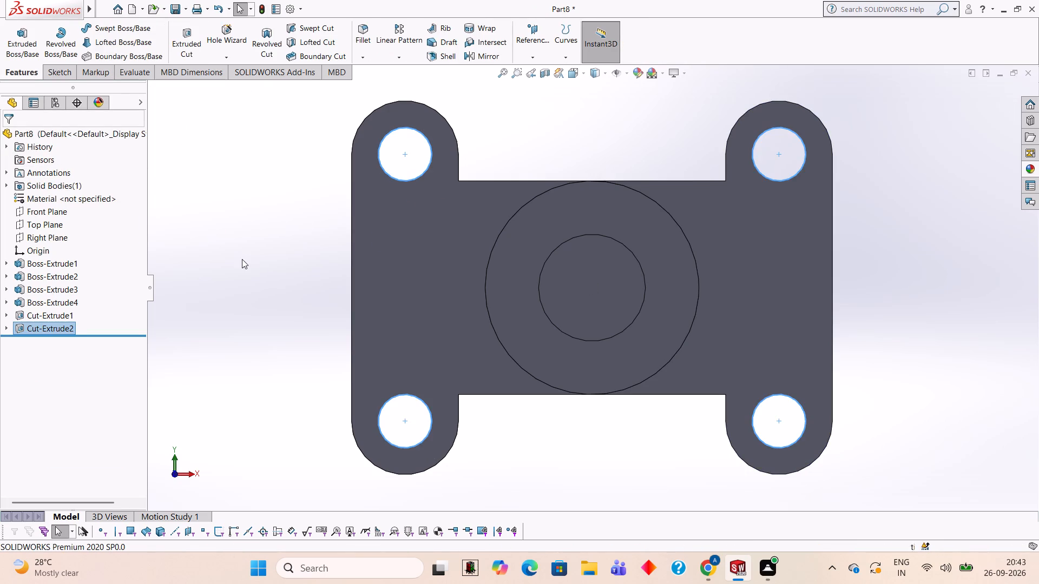
On the H-shaped front face, sketch a 15 mm horizontal line inward from the midpoint of the plate's left outer edge.
middle_drag(255, 285, 254, 194)
scroll(310, 291, up, 2)
middle_drag(308, 291, 279, 276)
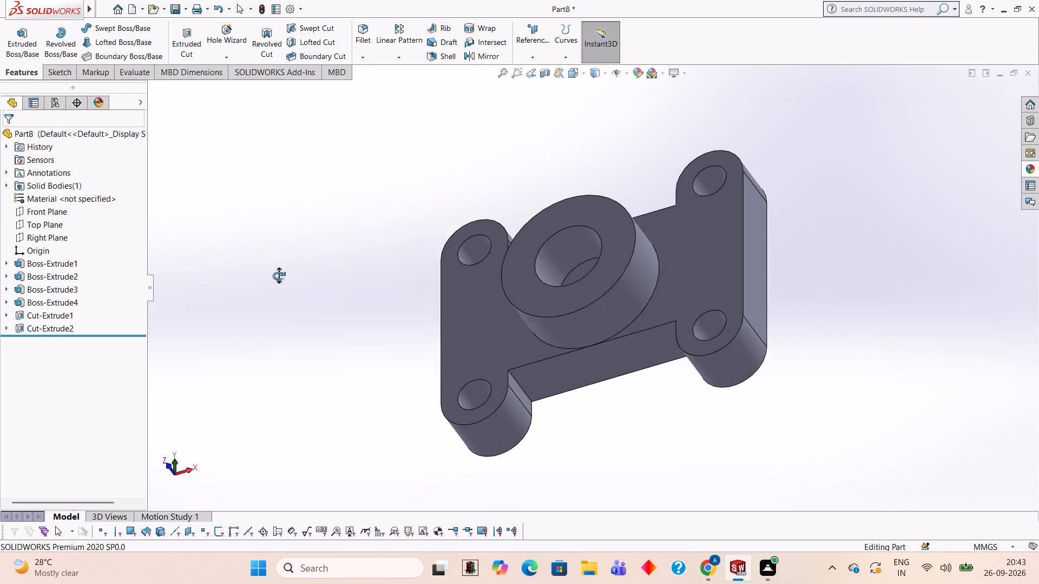
middle_drag(279, 276, 300, 290)
middle_drag(246, 291, 258, 299)
click(443, 287)
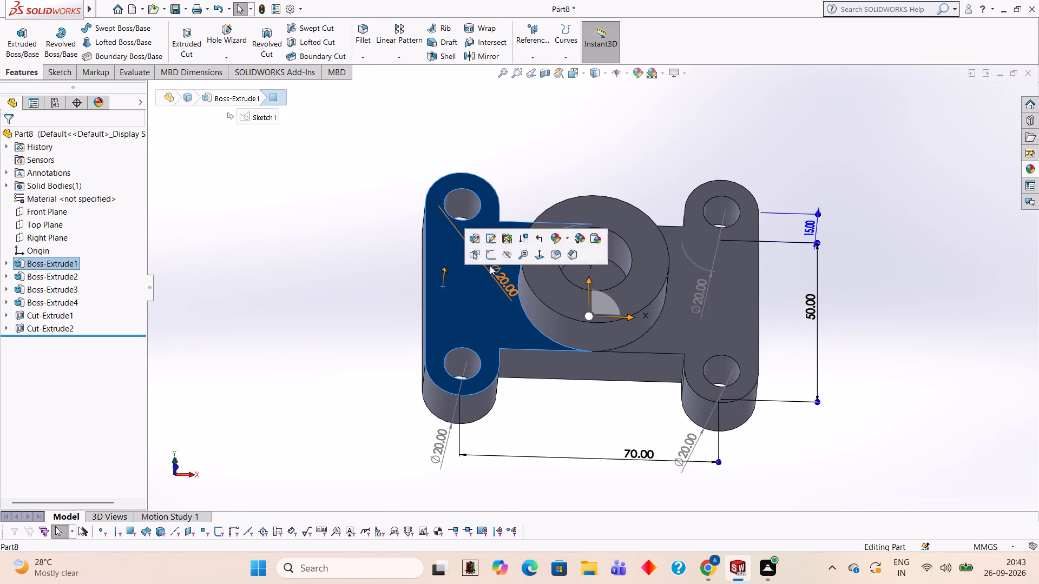
click(488, 259)
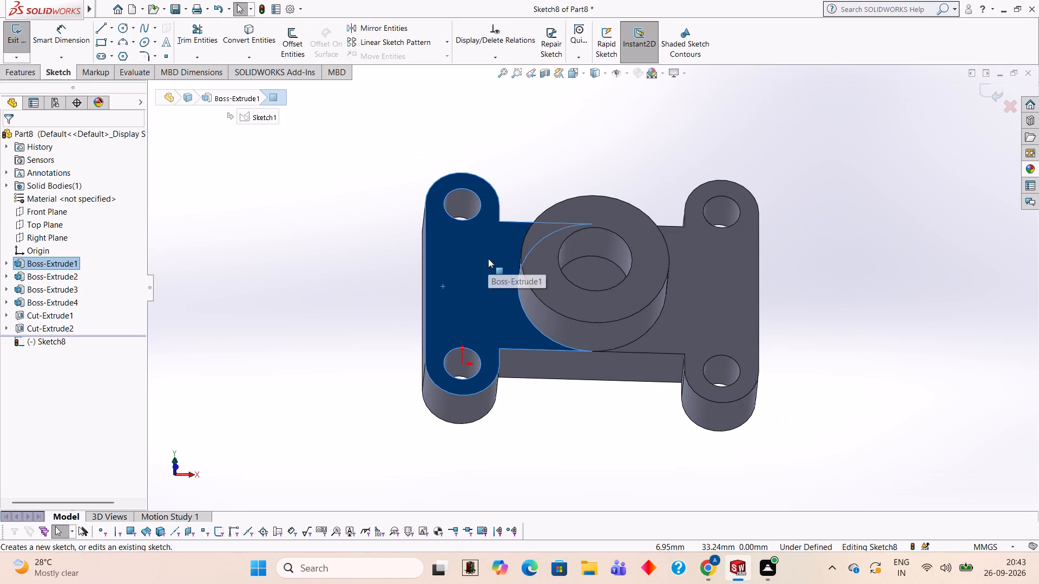
key(ctrl+8)
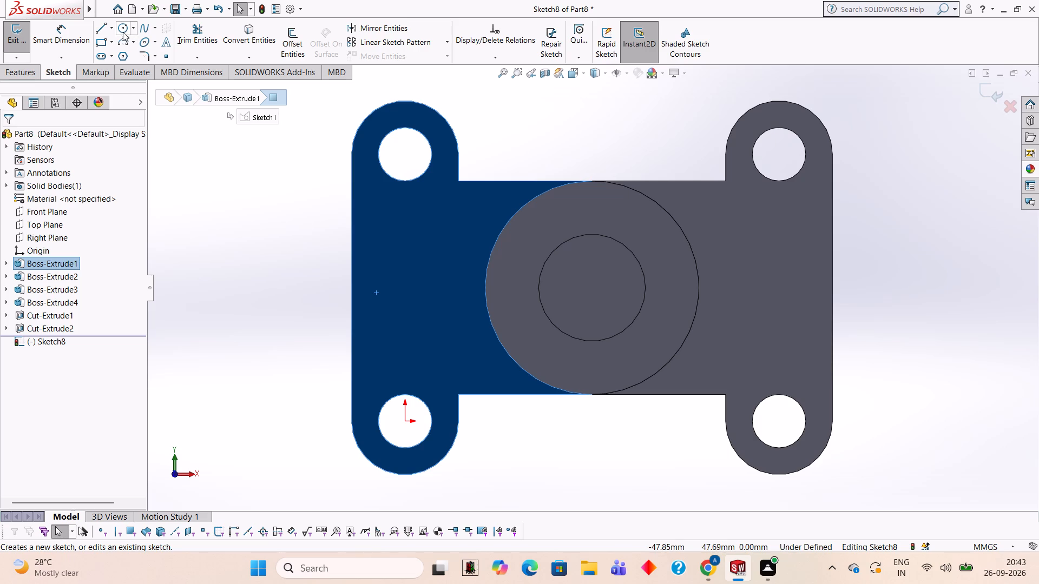
click(105, 27)
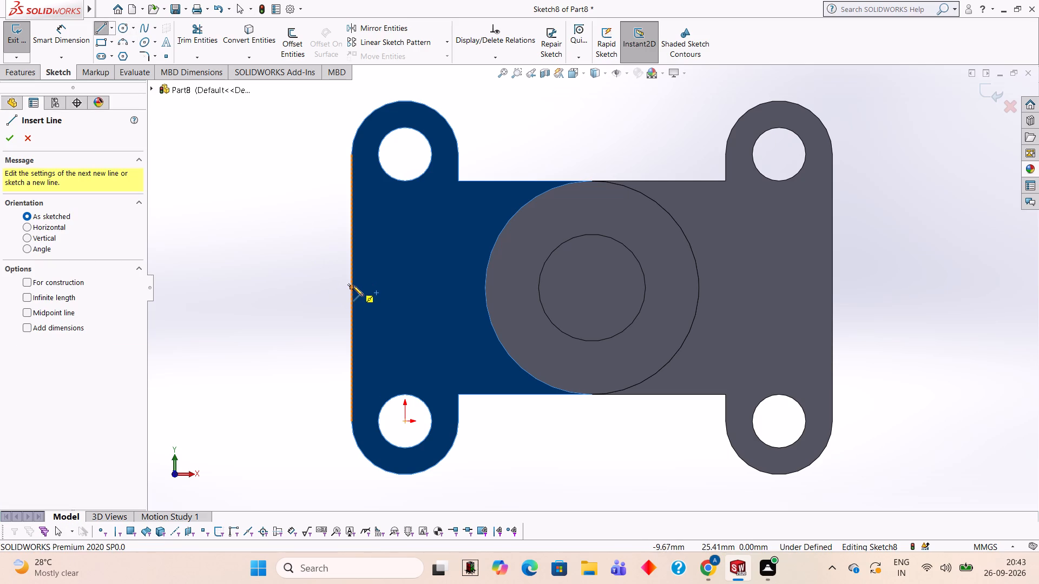
click(350, 286)
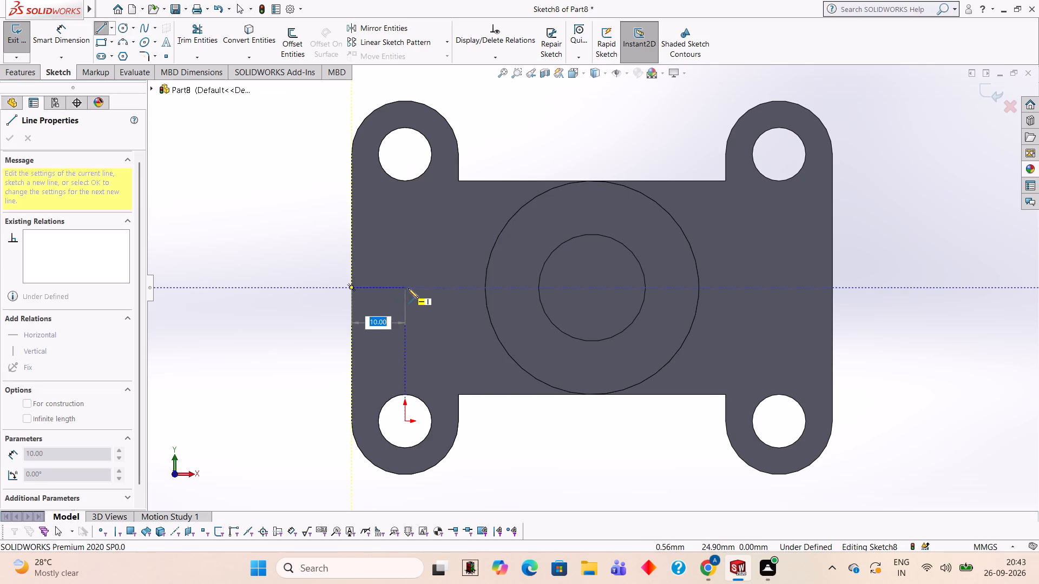
text(15)
key(Return)
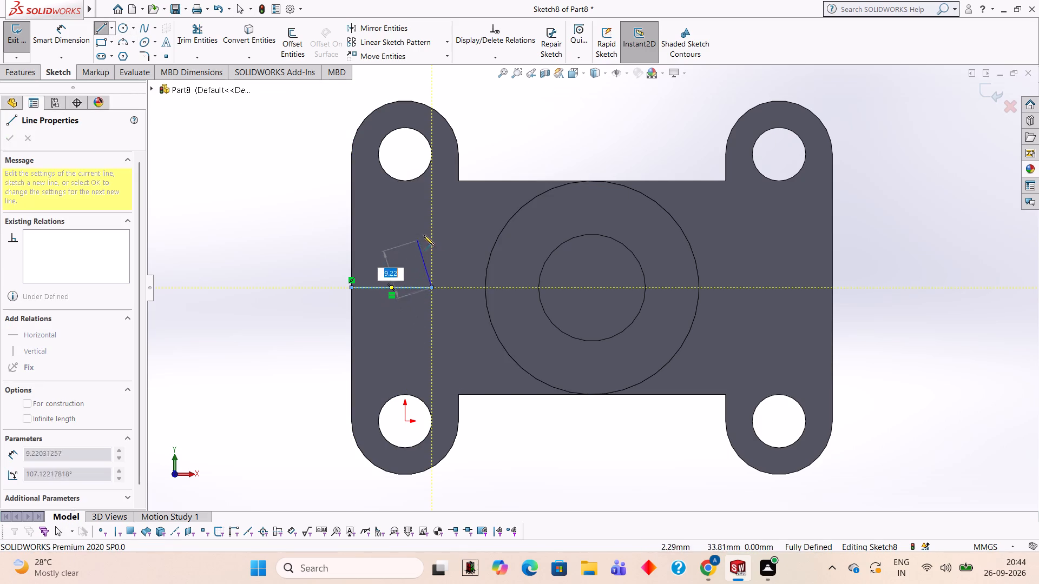
key(5)
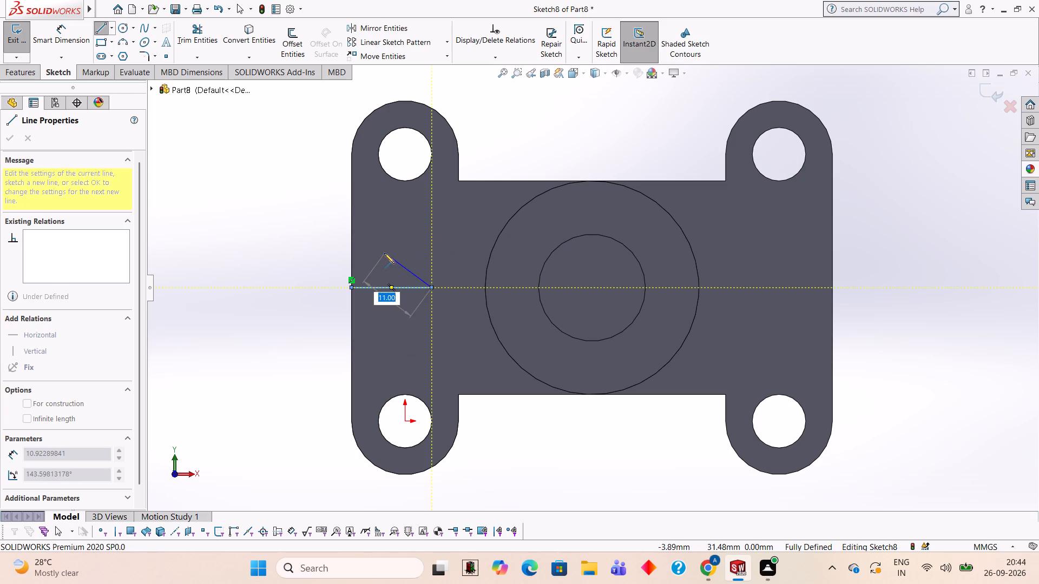
key(Escape)
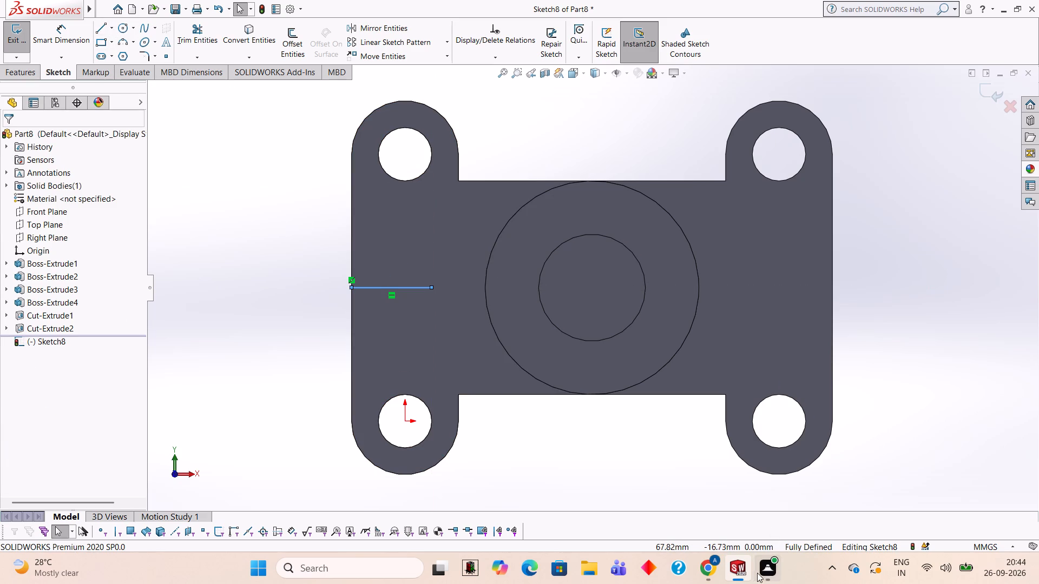
Sketch a 10 mm diameter circle centred on the inner end of the 15 mm line.
click(126, 29)
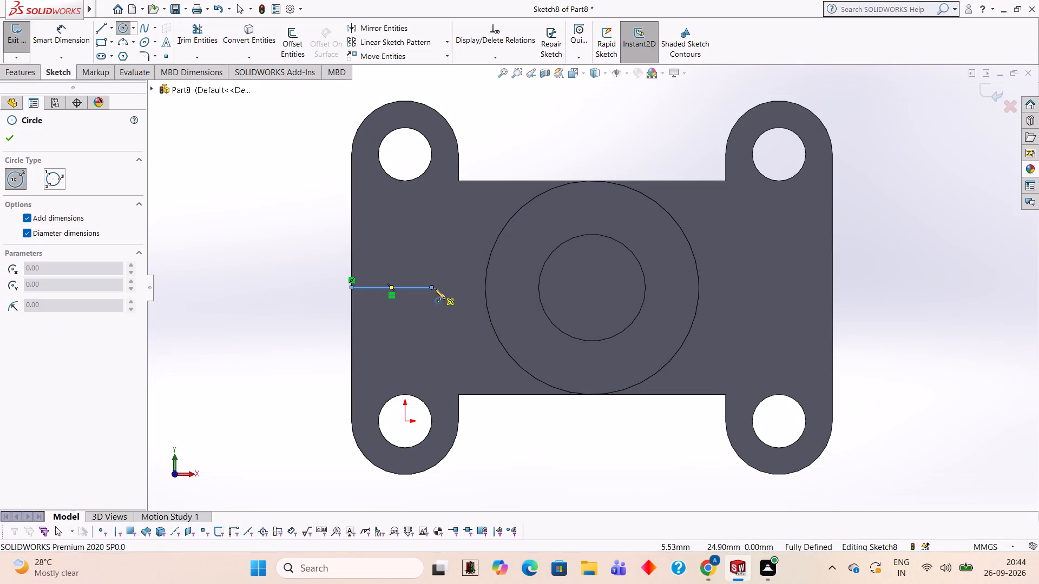
click(432, 286)
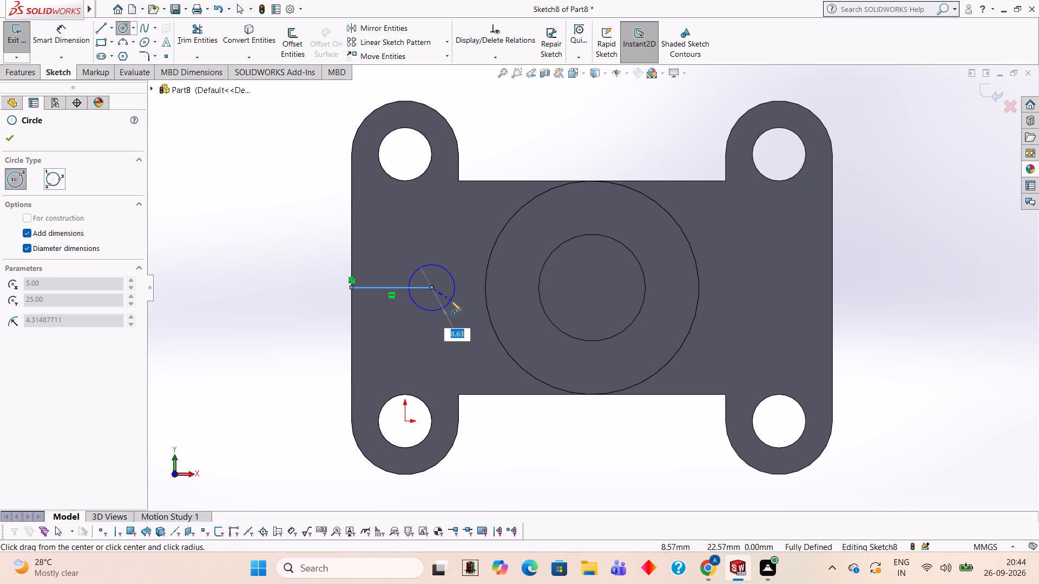
text(10)
key(Return)
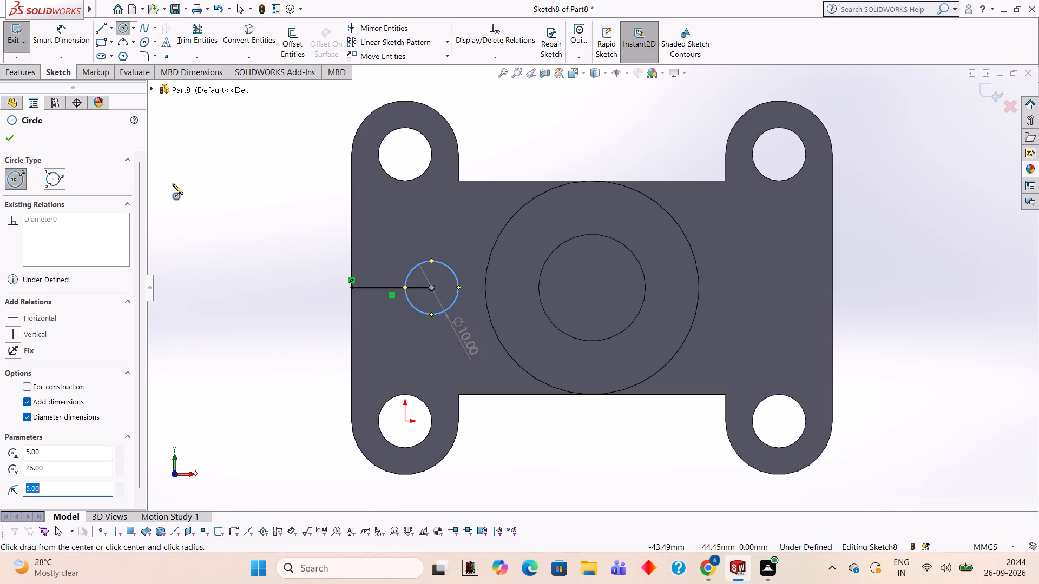
Sketch two 15 mm horizontal lines from the circle's top and bottom points to the plate's left outer edge.
click(97, 34)
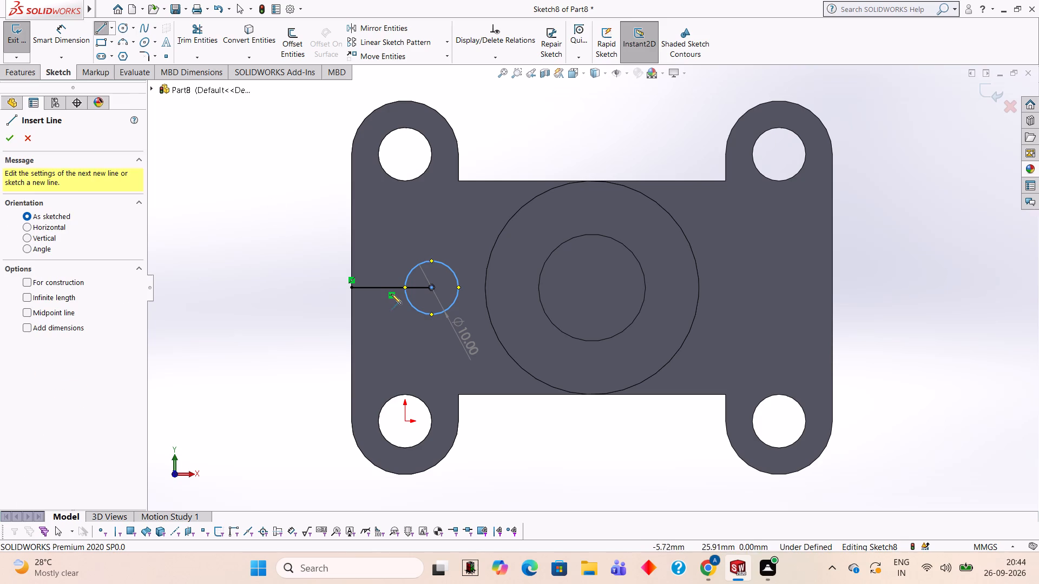
click(432, 260)
click(350, 261)
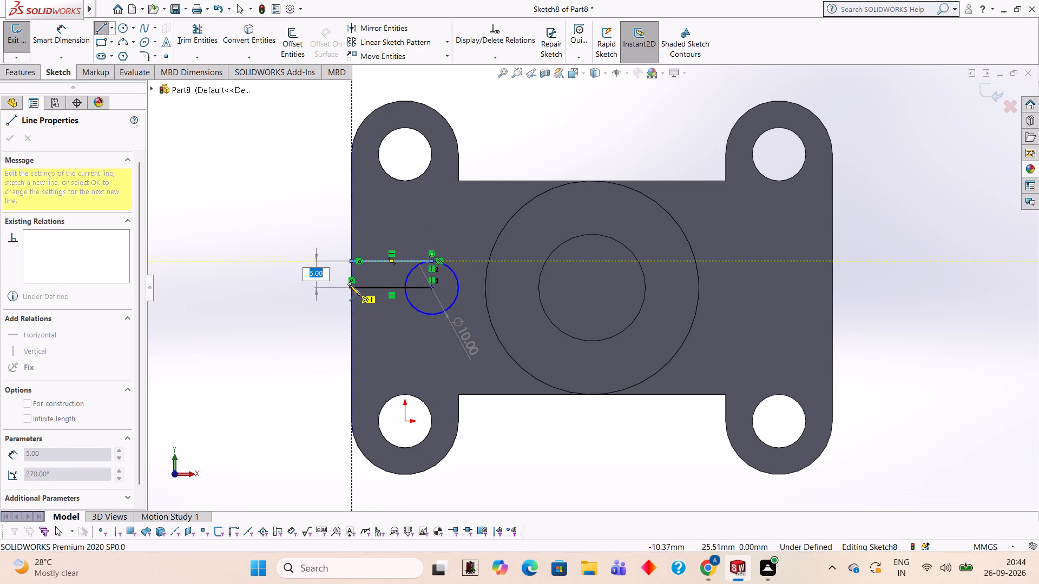
key(Escape)
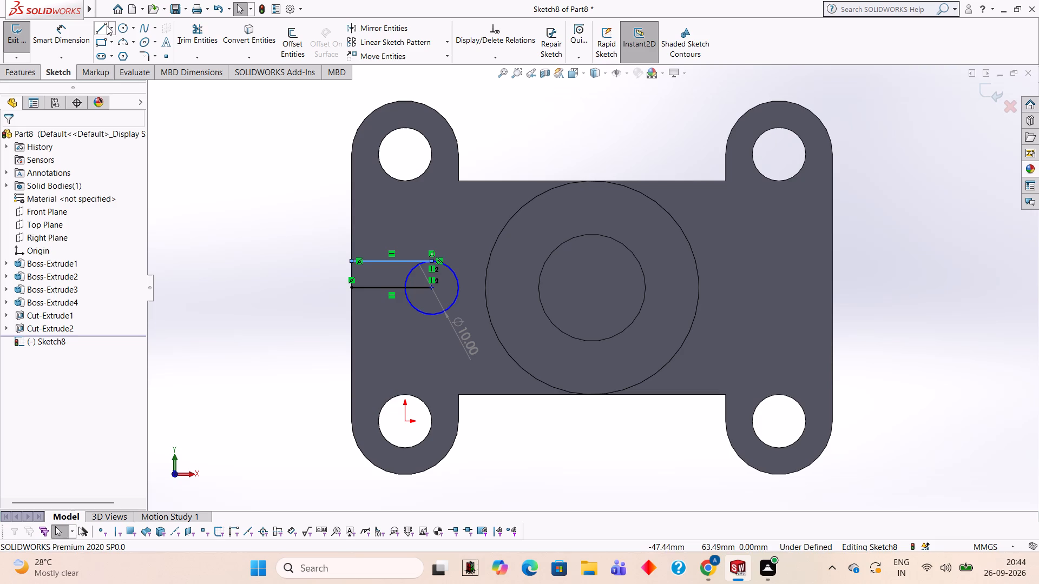
click(107, 25)
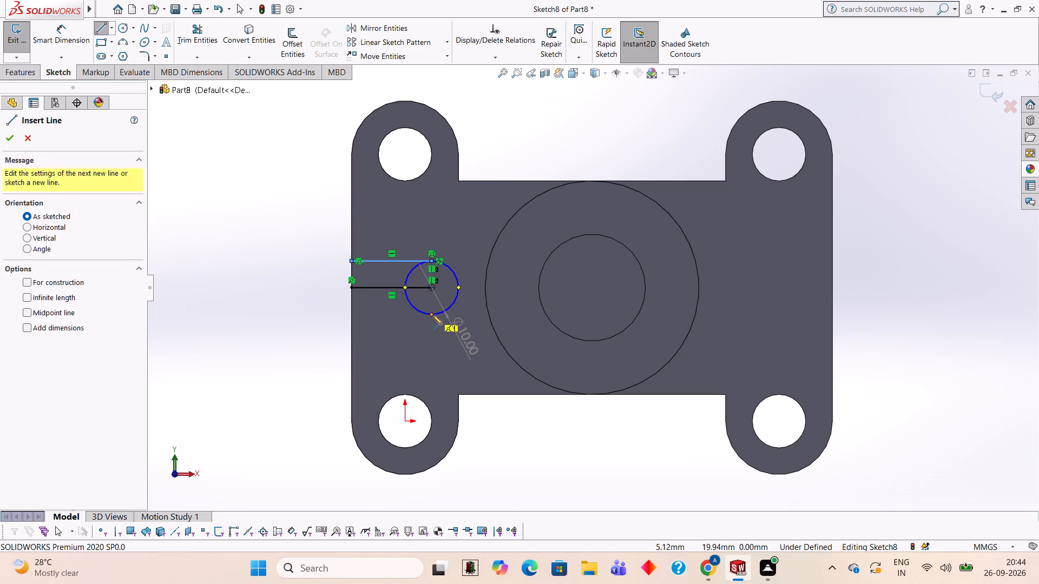
click(432, 315)
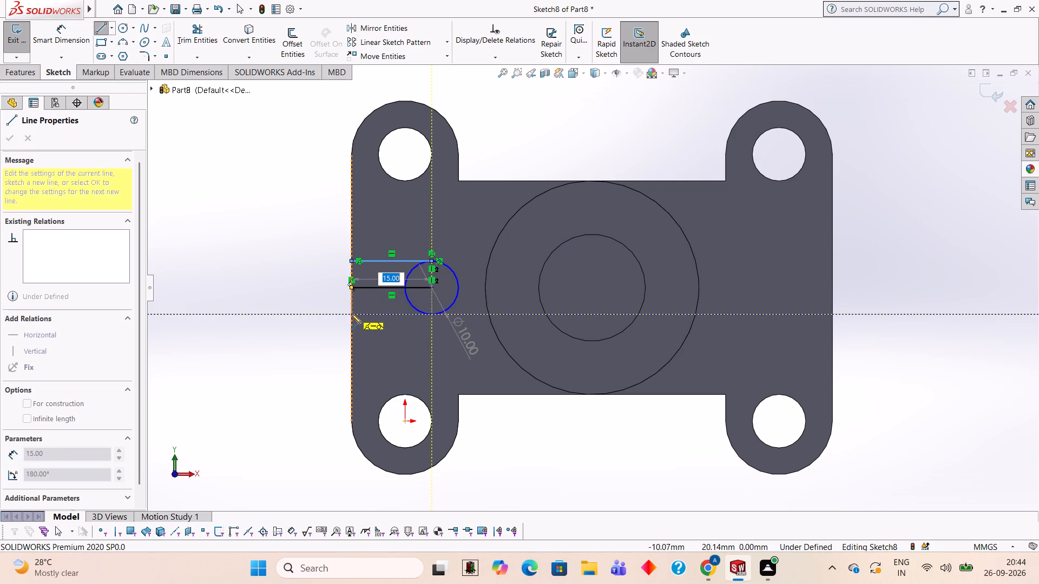
click(350, 314)
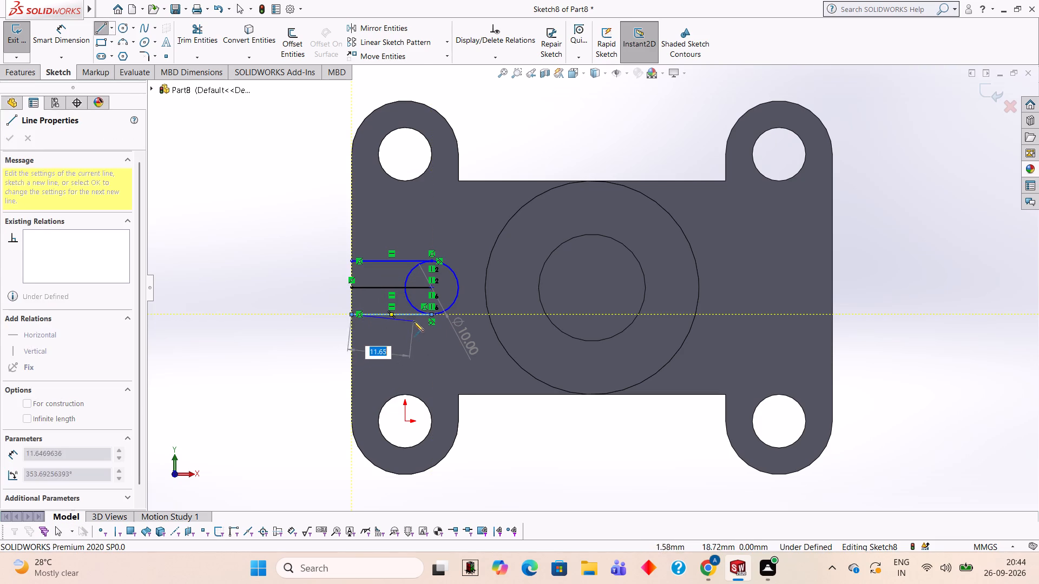
key(Escape)
Trim away the centre line and the circle's left half, leaving a U-shaped slot outline.
click(185, 46)
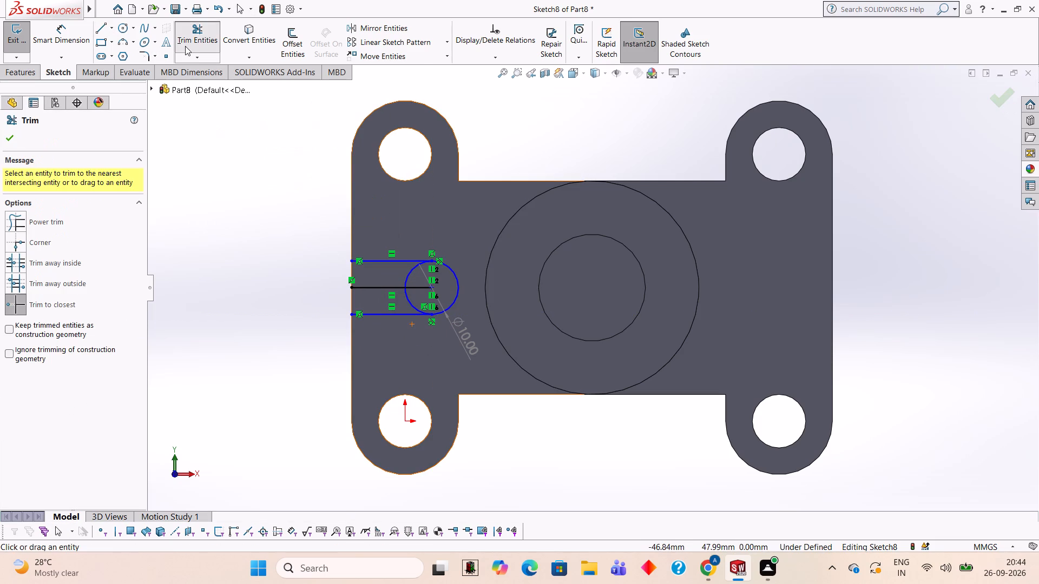
click(385, 285)
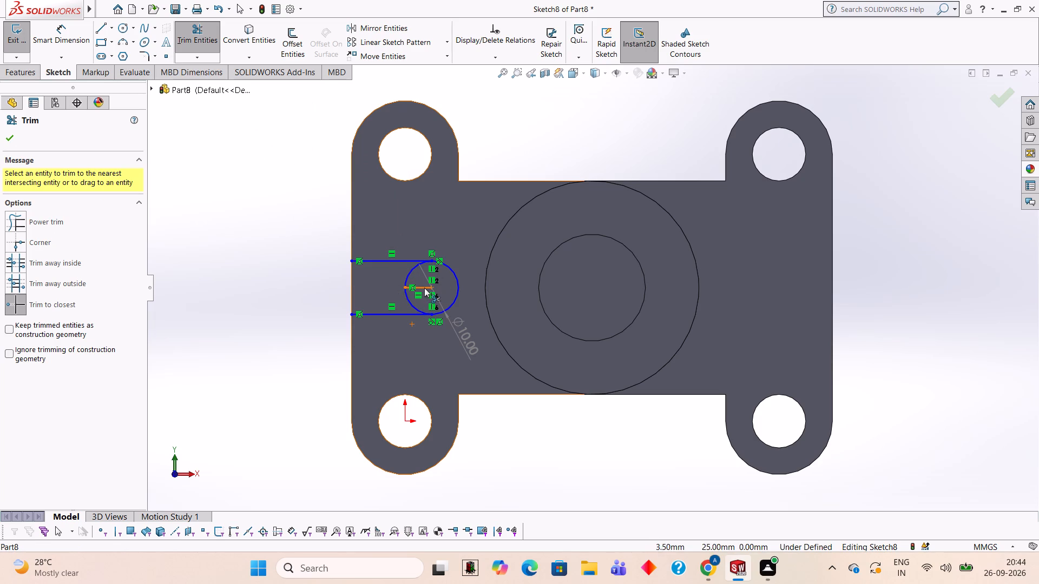
click(422, 287)
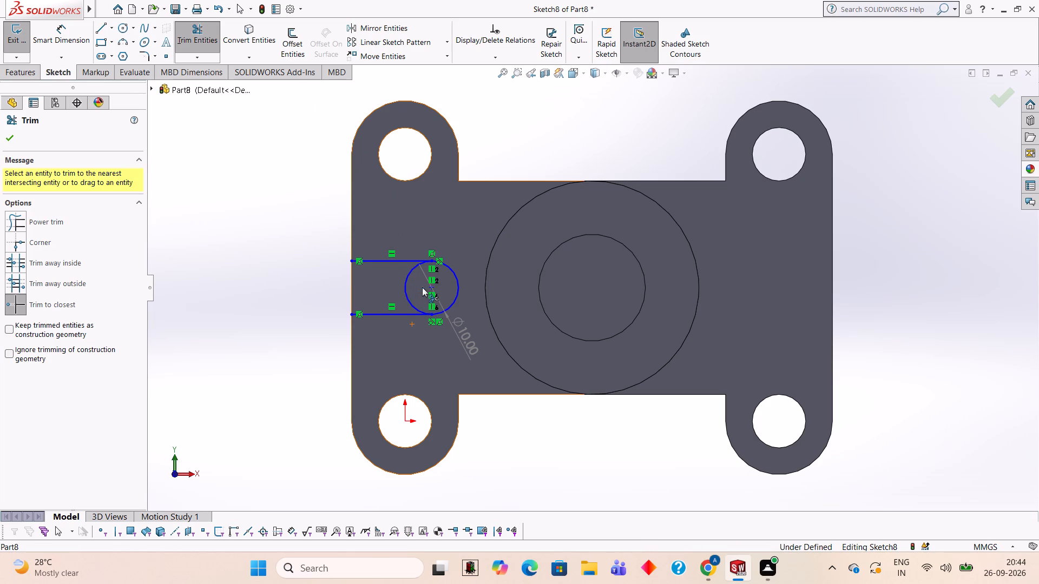
click(404, 284)
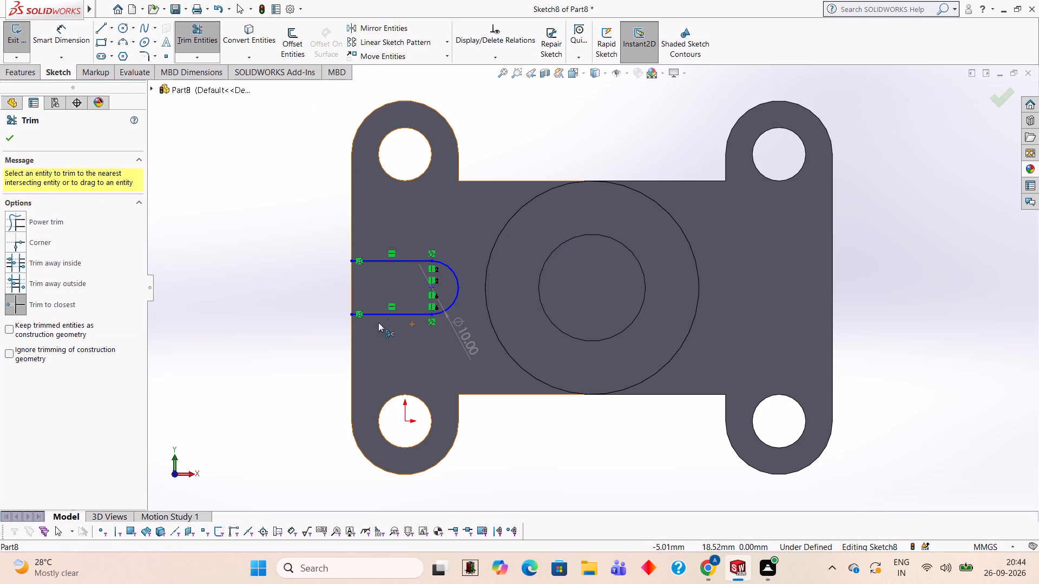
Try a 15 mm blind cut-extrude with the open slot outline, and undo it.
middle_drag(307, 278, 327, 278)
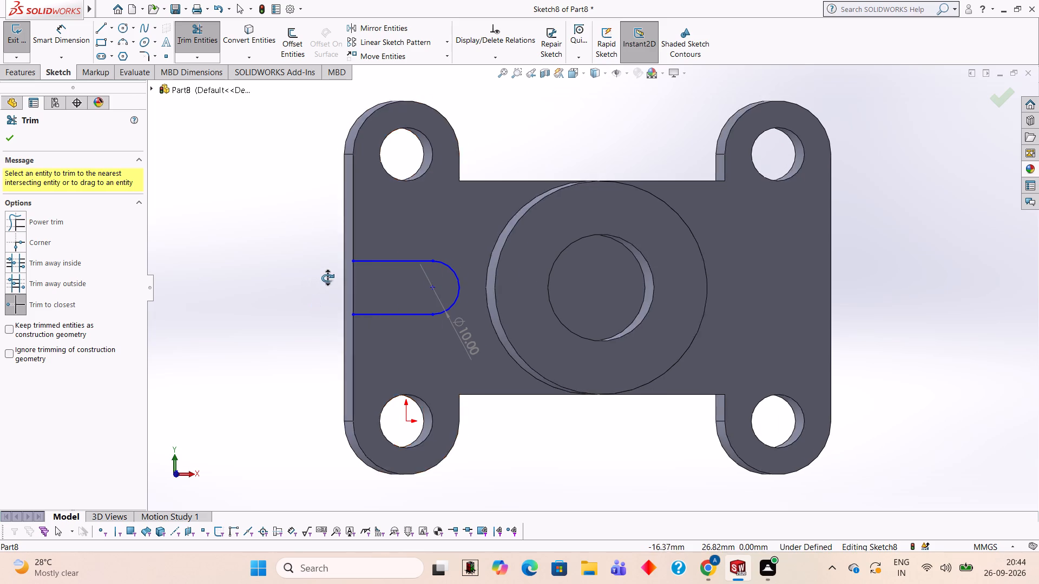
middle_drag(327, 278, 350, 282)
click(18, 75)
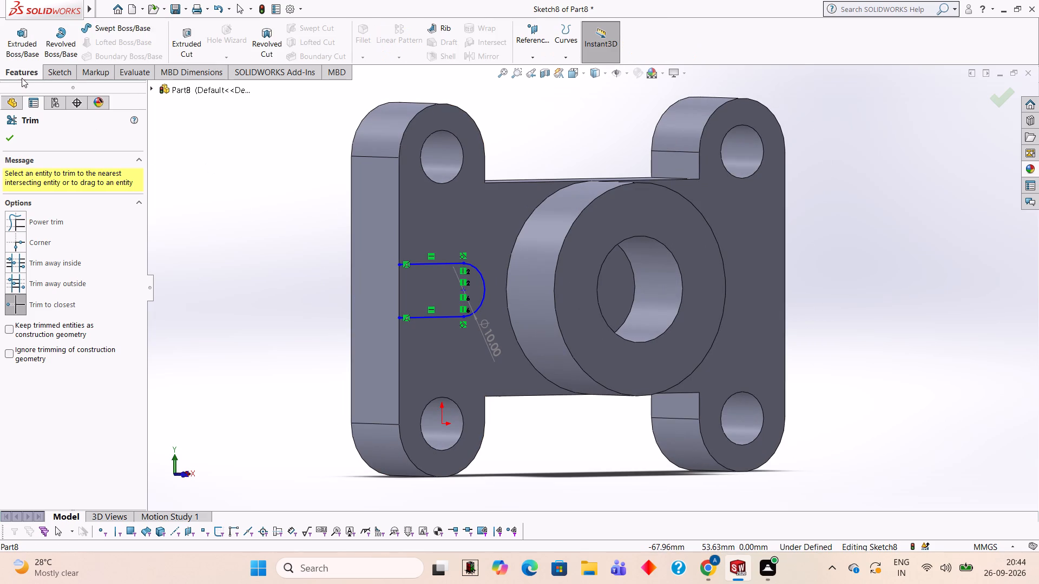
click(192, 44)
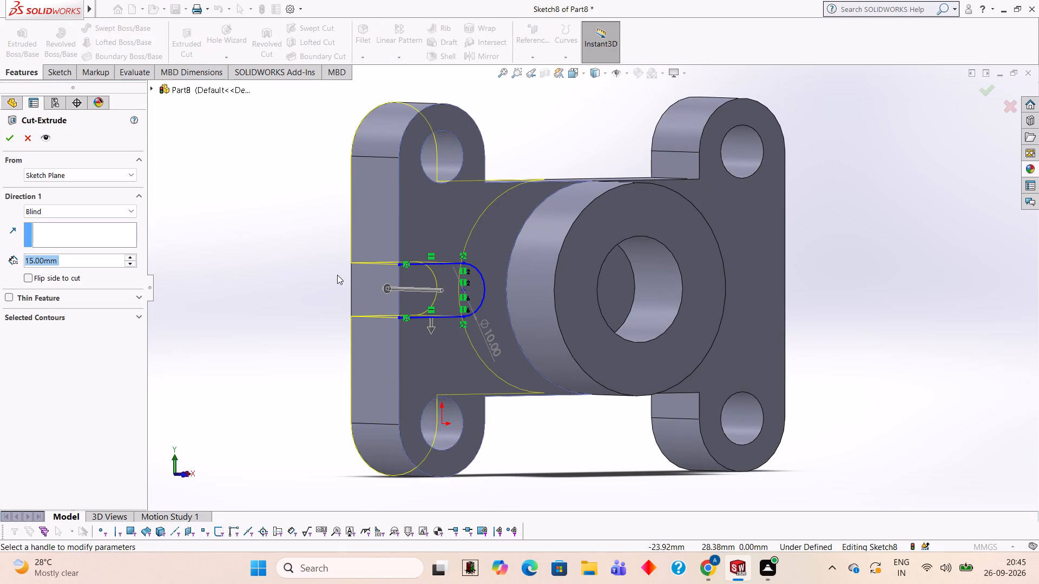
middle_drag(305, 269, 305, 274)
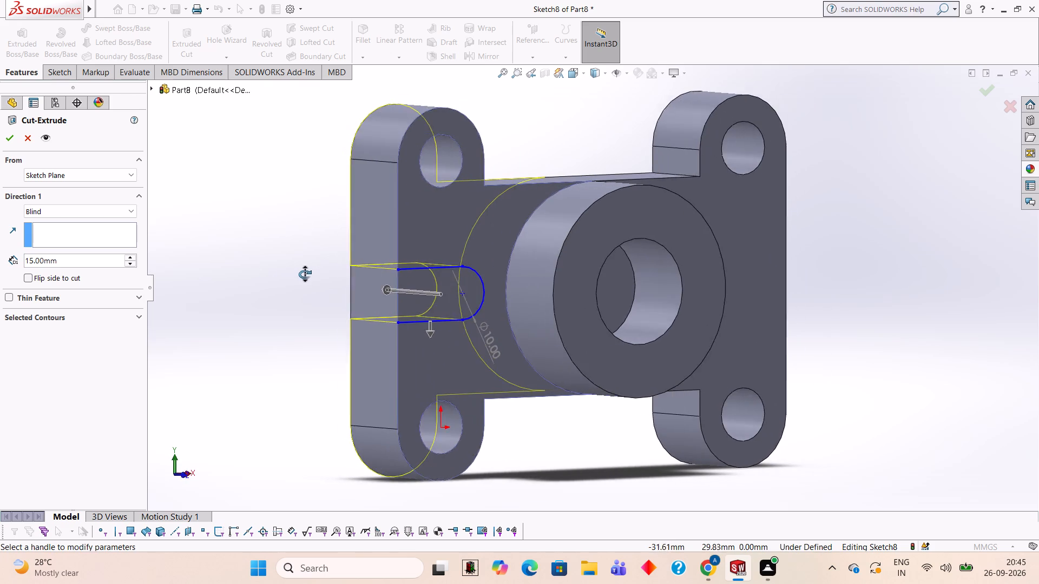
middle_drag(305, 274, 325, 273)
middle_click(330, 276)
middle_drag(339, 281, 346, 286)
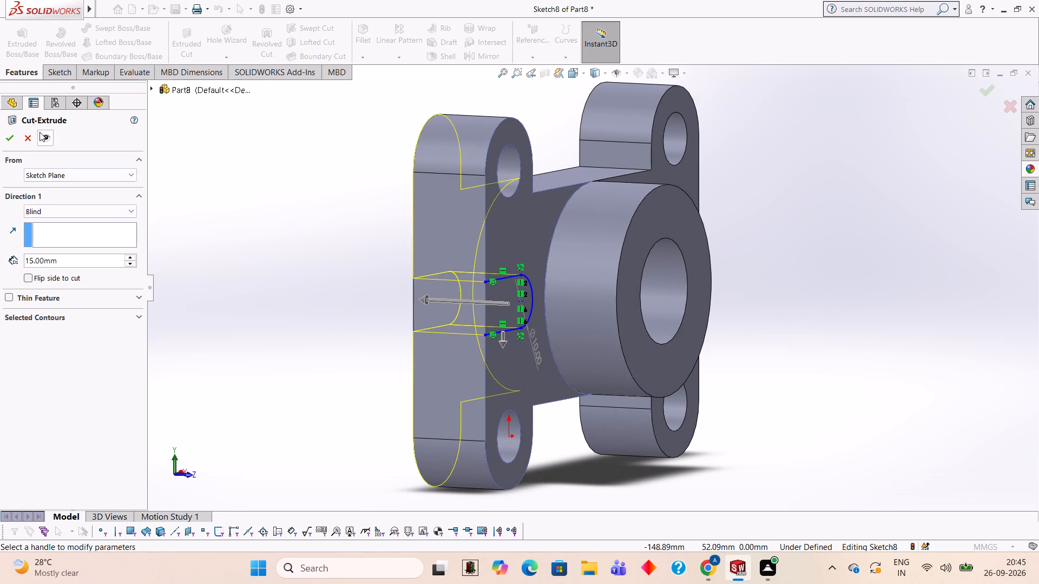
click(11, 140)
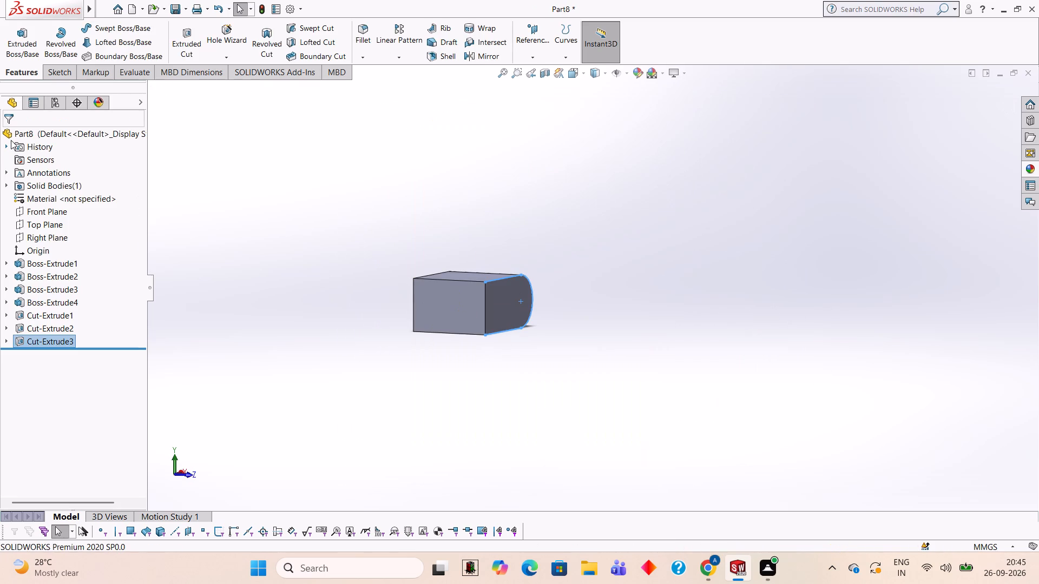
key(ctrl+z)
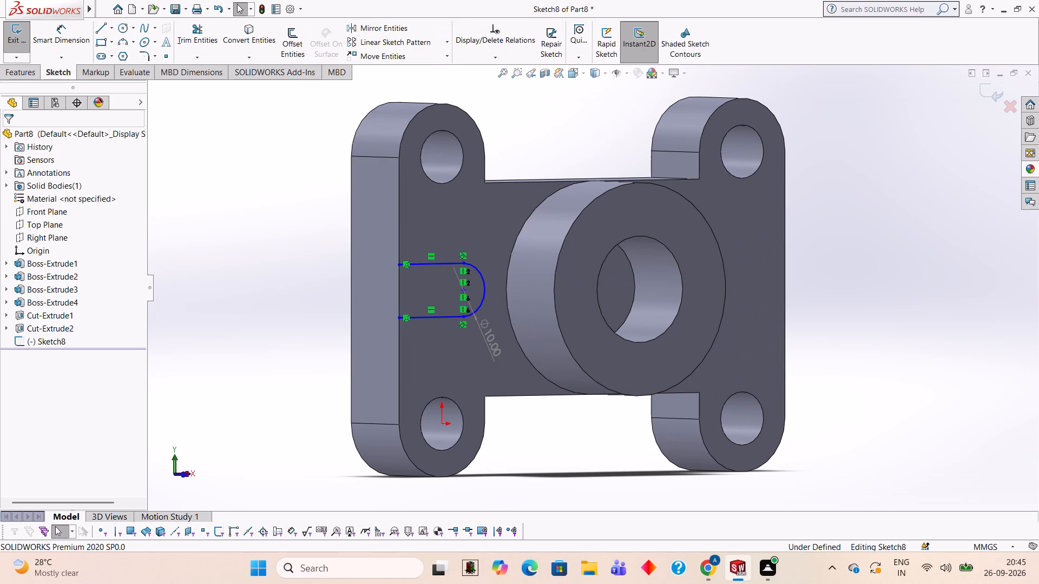
Close the slot outline with a 10 mm vertical line along the plate's left outer edge.
click(101, 21)
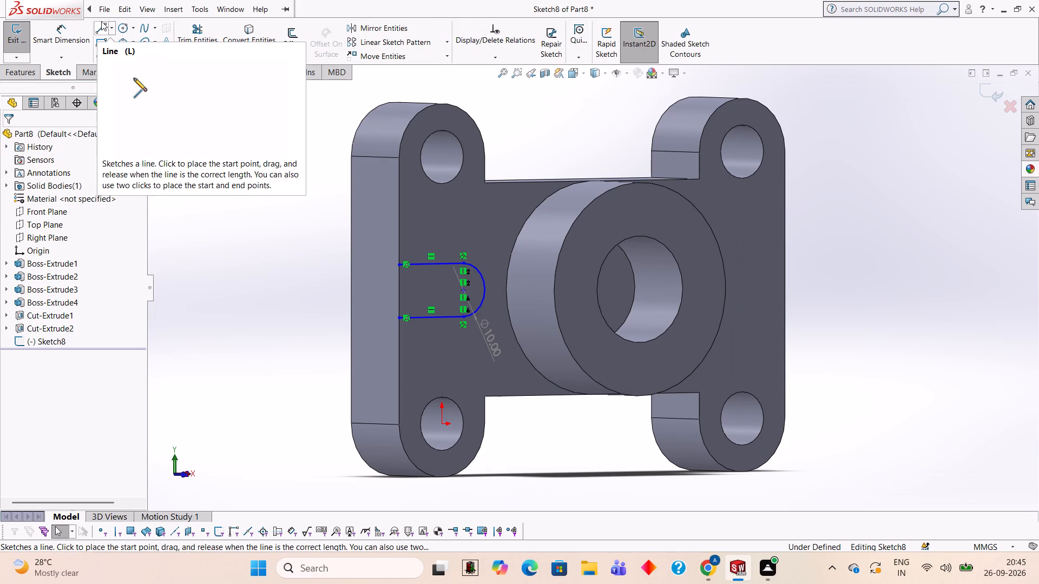
click(101, 21)
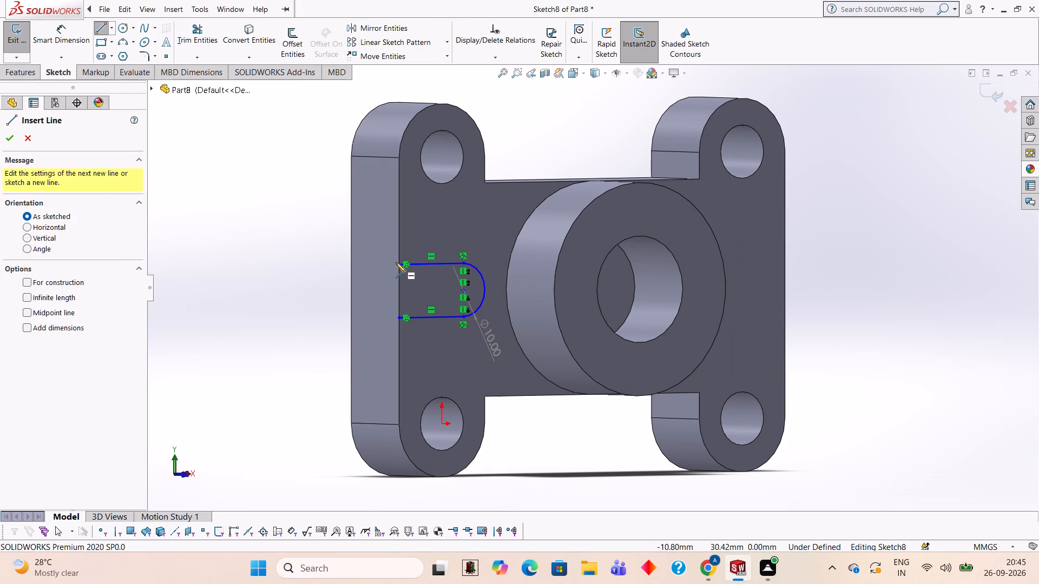
click(399, 263)
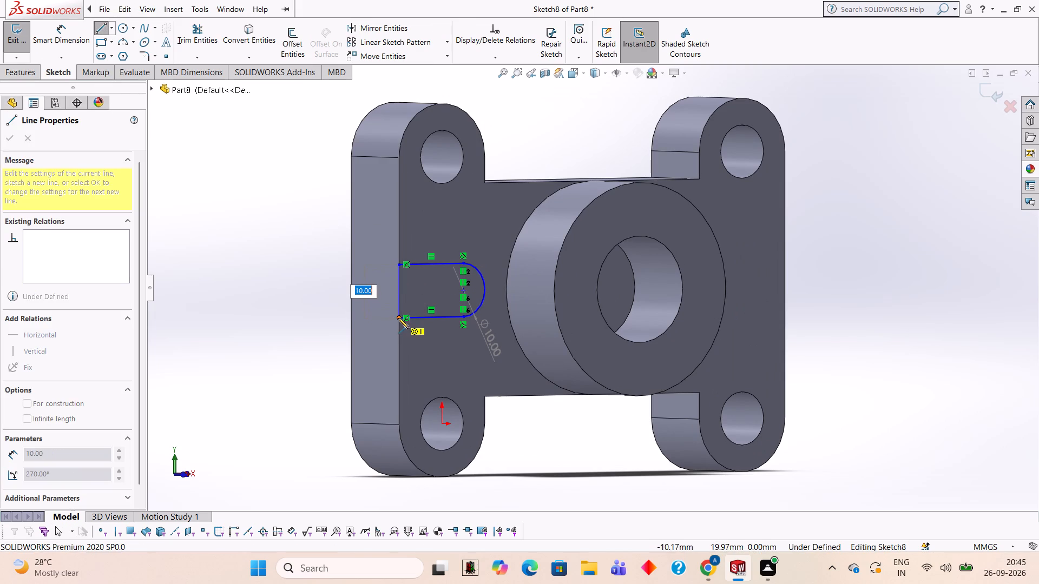
click(398, 318)
key(Escape)
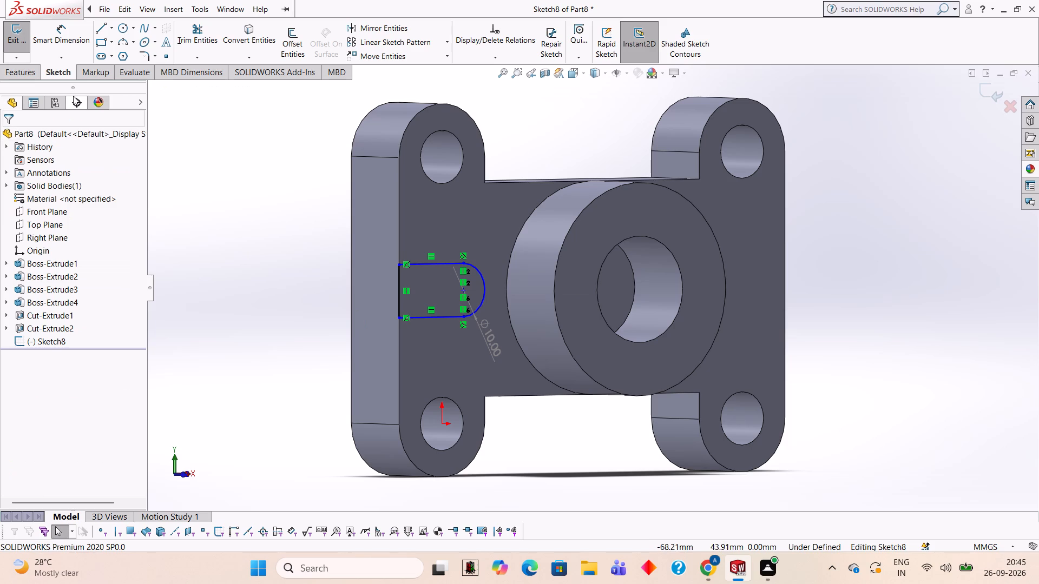
Cut-extrude the closed slot profile as a blind cut 15 mm deep into the plate.
click(19, 76)
click(197, 46)
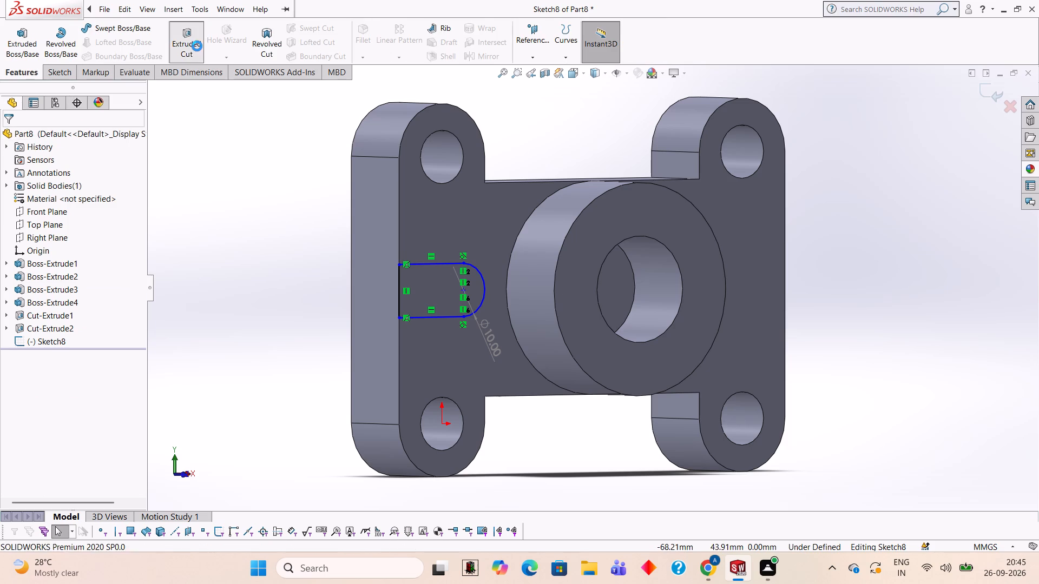
click(2, 143)
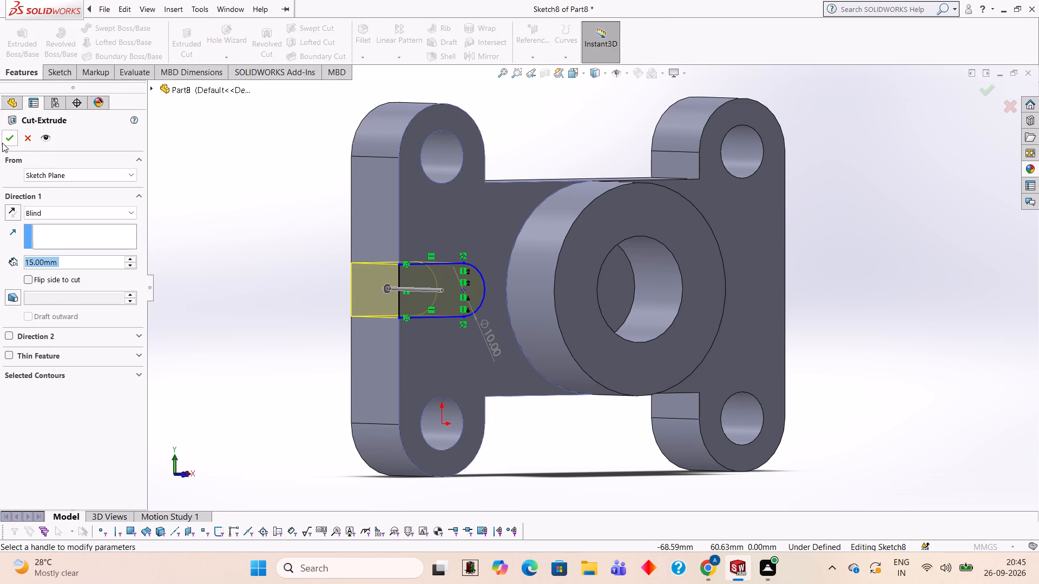
click(222, 200)
Examine the slotted plate and its central boss from several angles.
scroll(223, 201, up, 2)
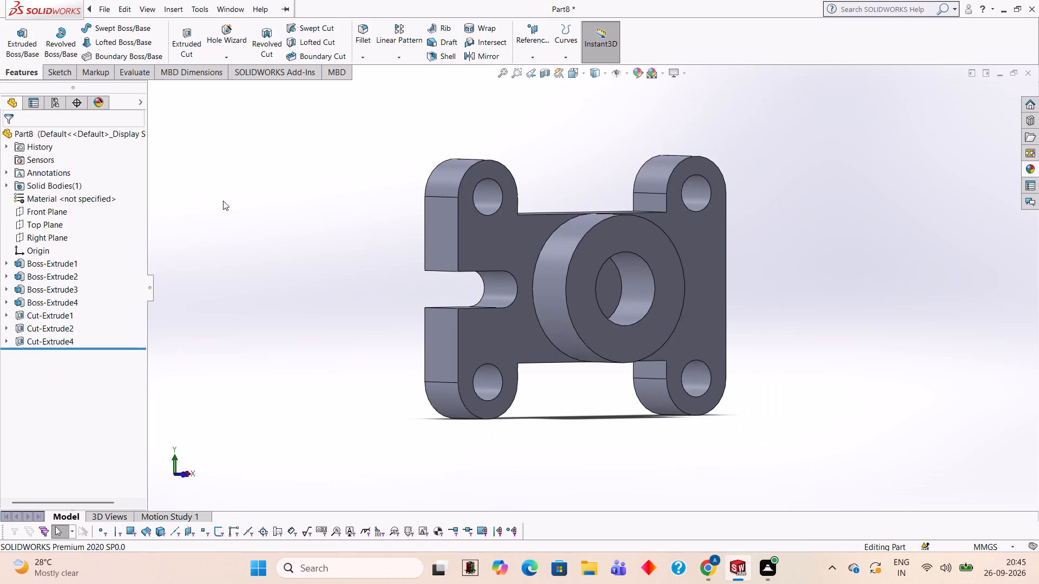
middle_drag(223, 201, 213, 198)
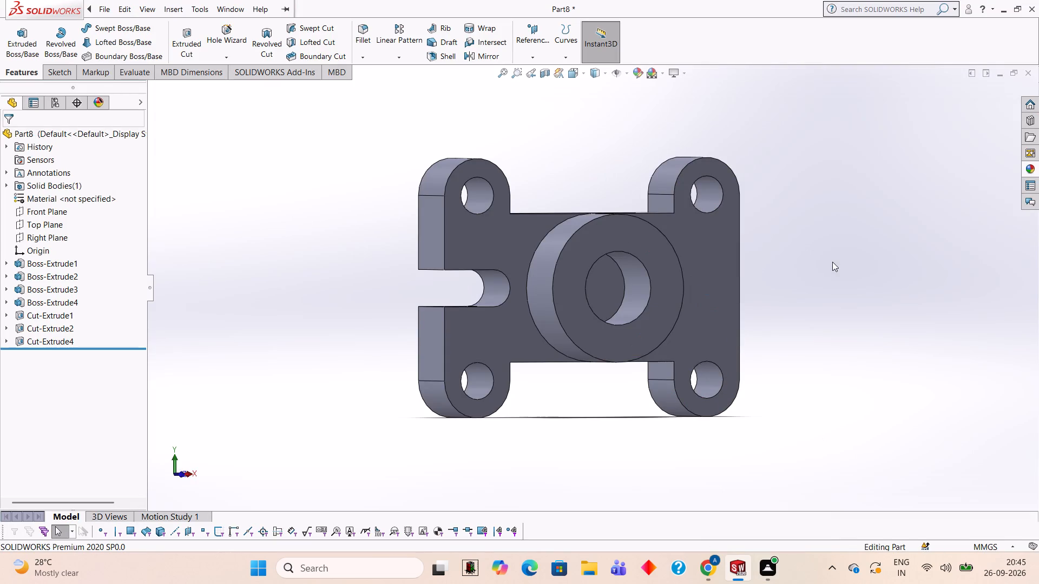
middle_drag(829, 260, 798, 243)
scroll(854, 259, up, 1)
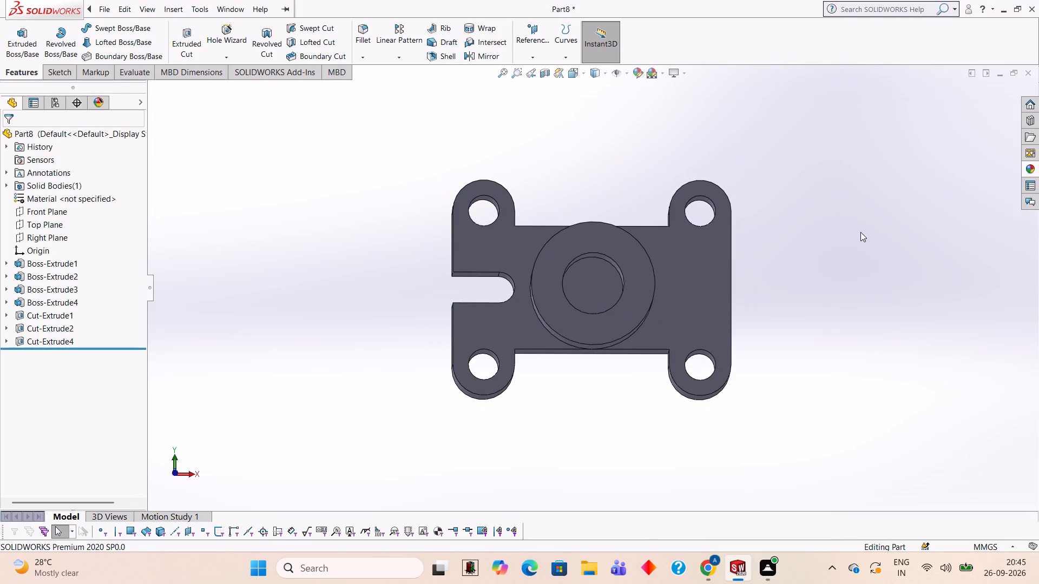
scroll(858, 232, down, 2)
middle_drag(852, 229, 881, 250)
scroll(881, 250, up, 1)
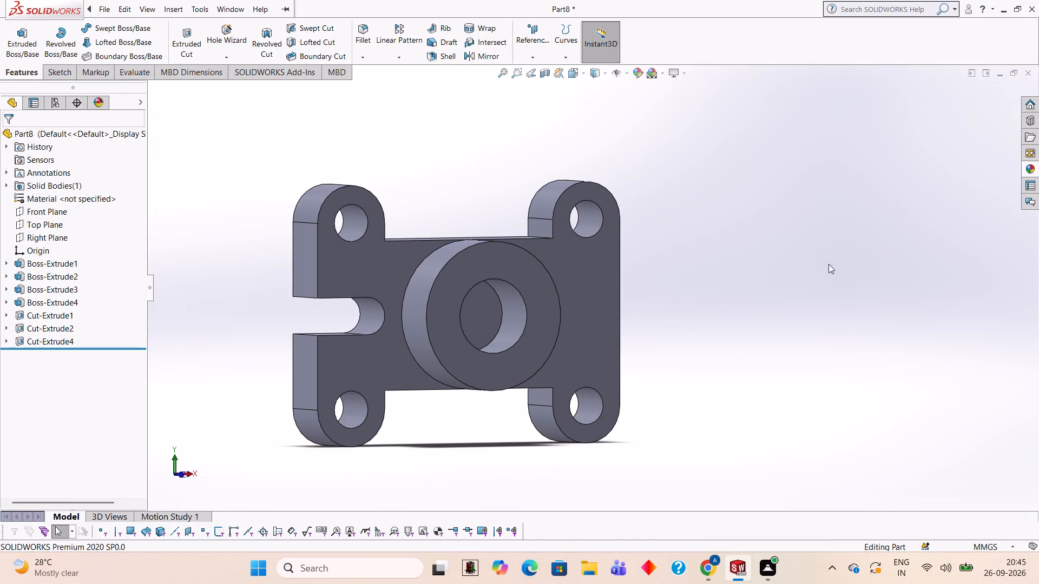
Apply the Yellow LED appearance to the whole part.
click(1035, 165)
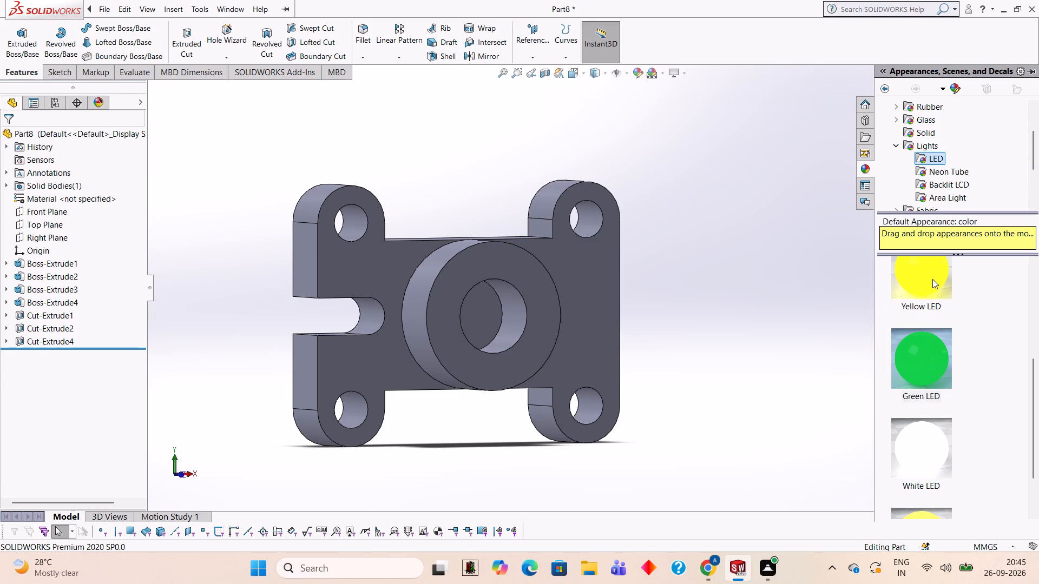
drag(932, 278, 834, 288)
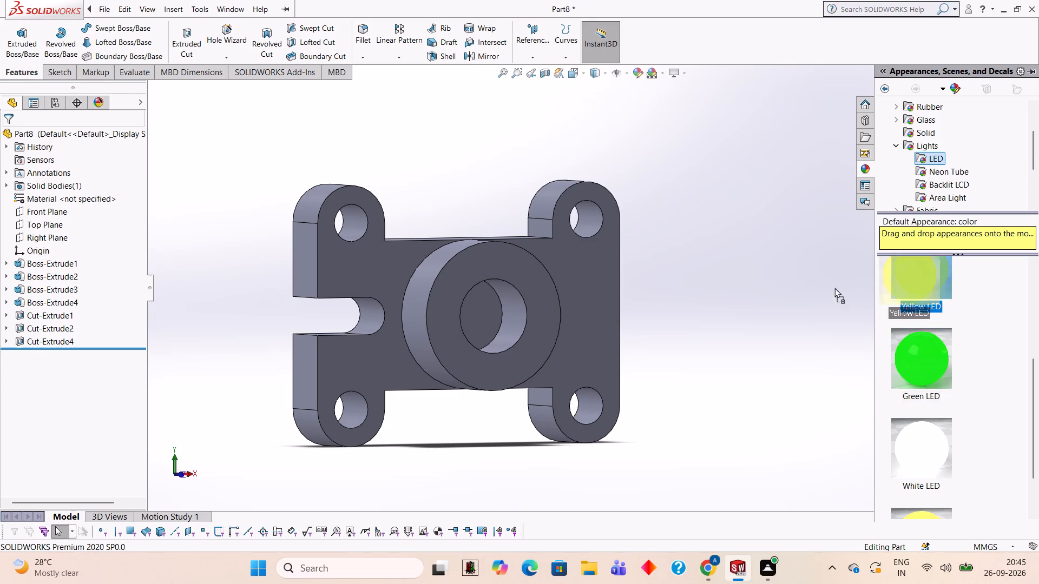
drag(834, 288, 531, 310)
click(563, 317)
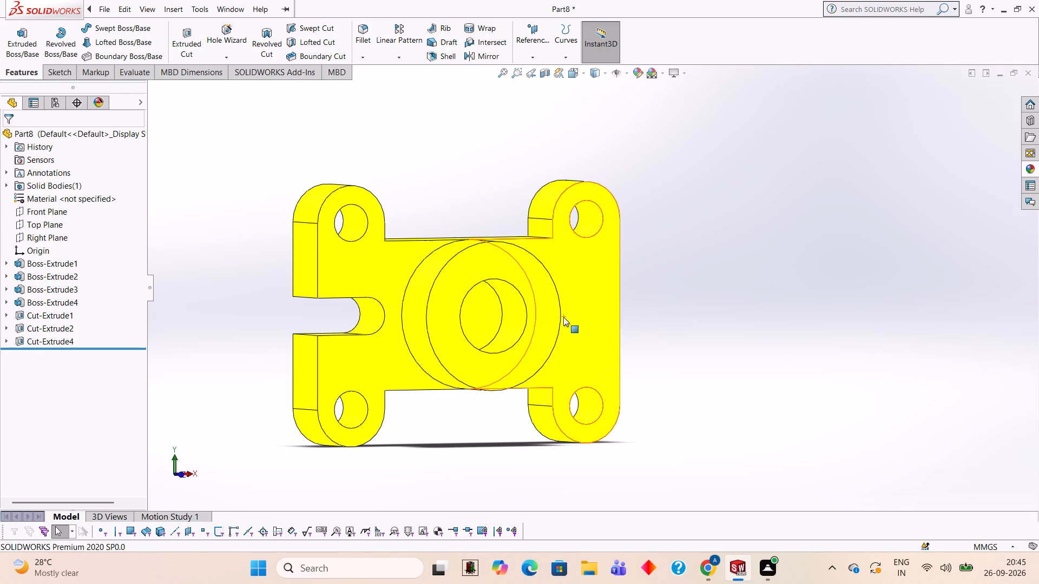
Apply the red LED appearance to the four corner holes.
click(1034, 165)
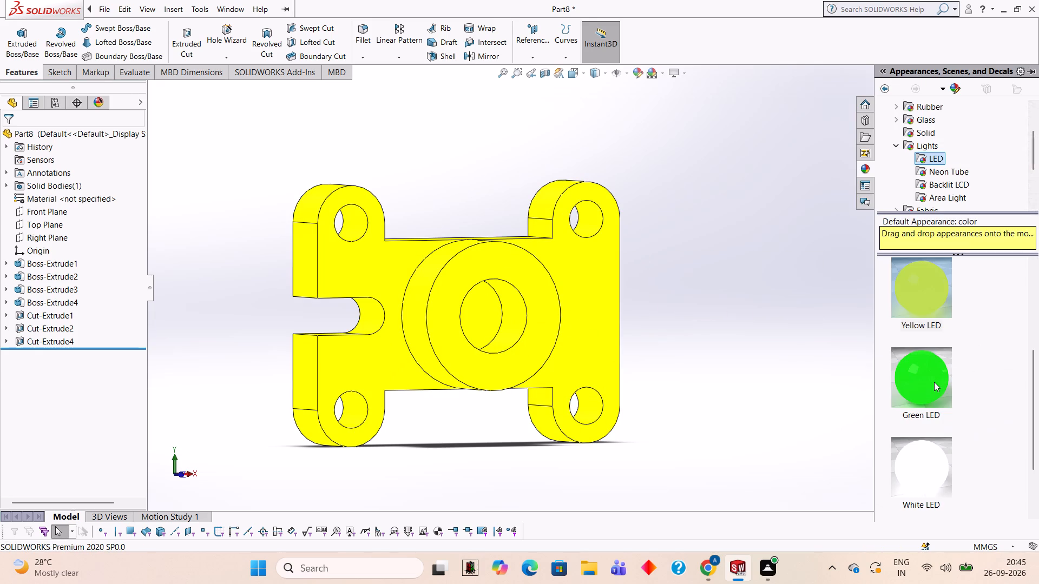
scroll(928, 343, up, 4)
drag(921, 287, 680, 258)
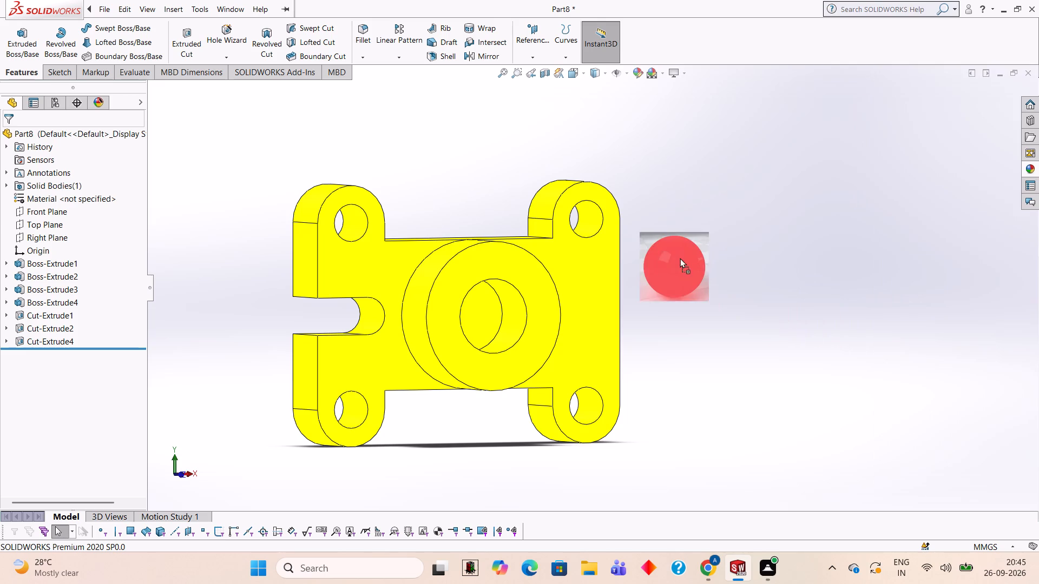
drag(680, 258, 601, 221)
click(601, 221)
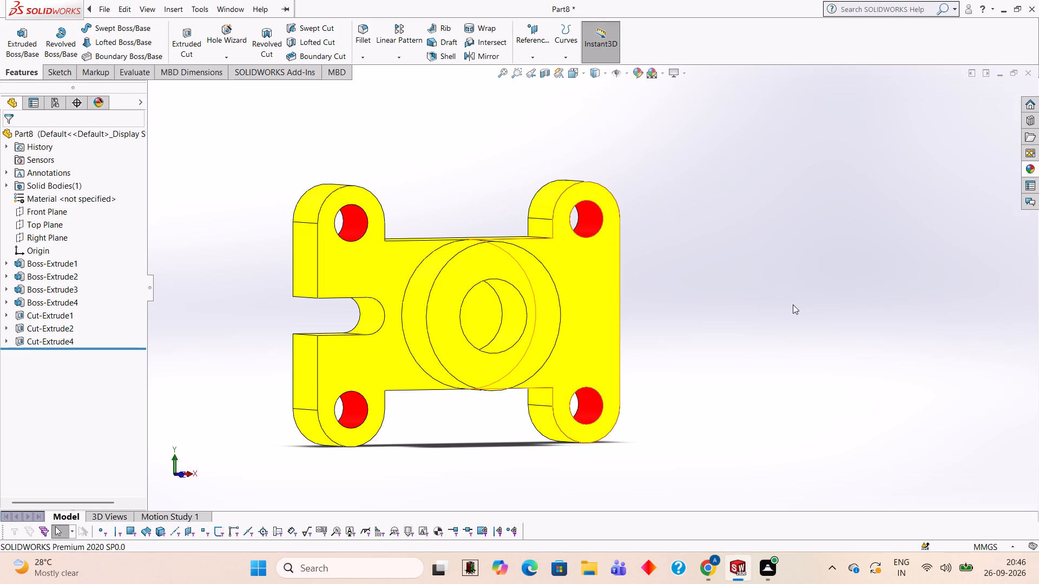
Apply the Red LED appearance to the bore of the central boss.
click(1027, 168)
drag(918, 300, 526, 326)
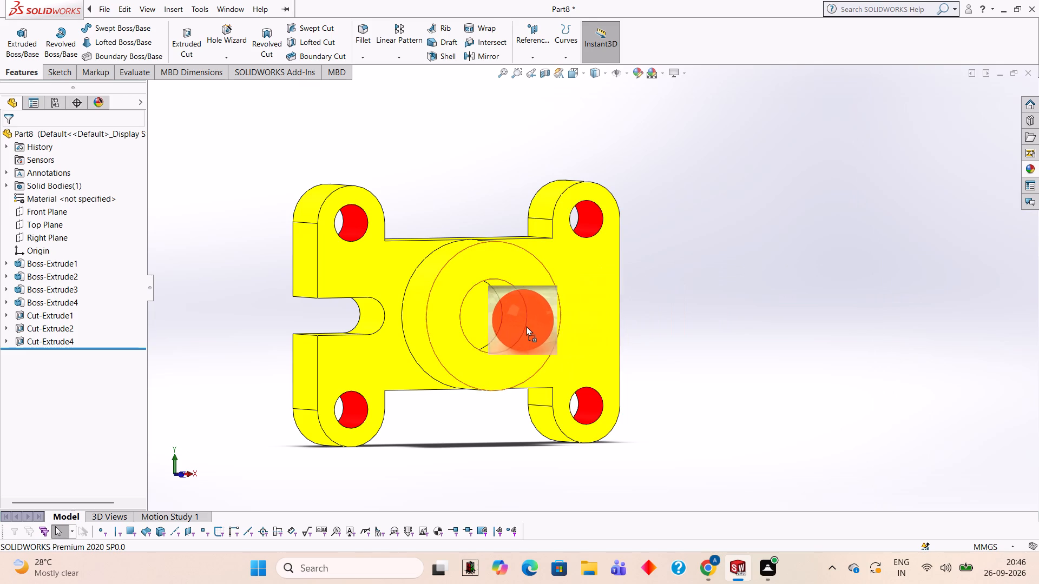
drag(526, 326, 513, 327)
click(521, 333)
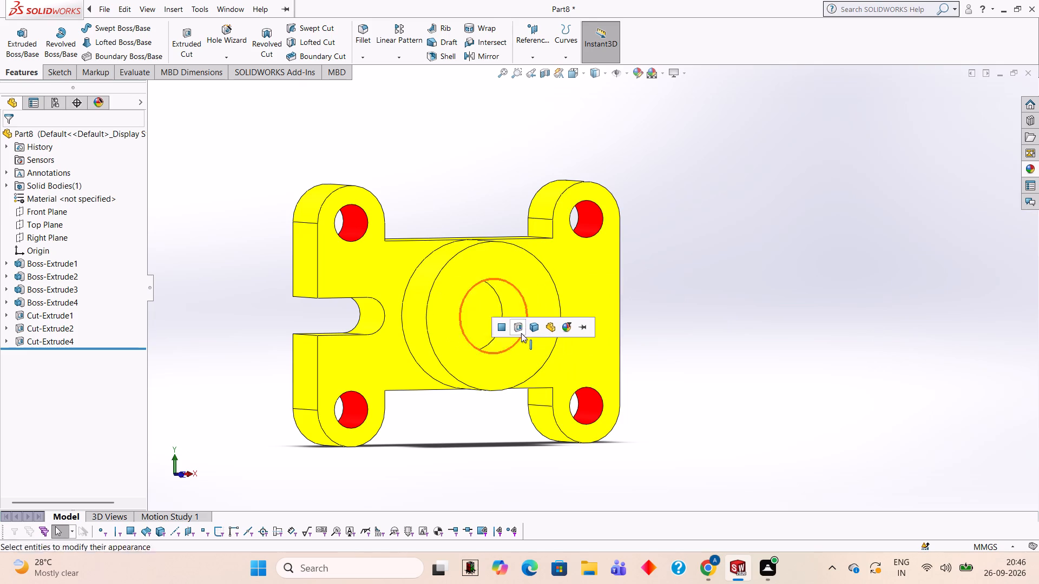
Apply the Blue LED appearance to the central boss feature, covering its front face and outer wall.
click(1033, 169)
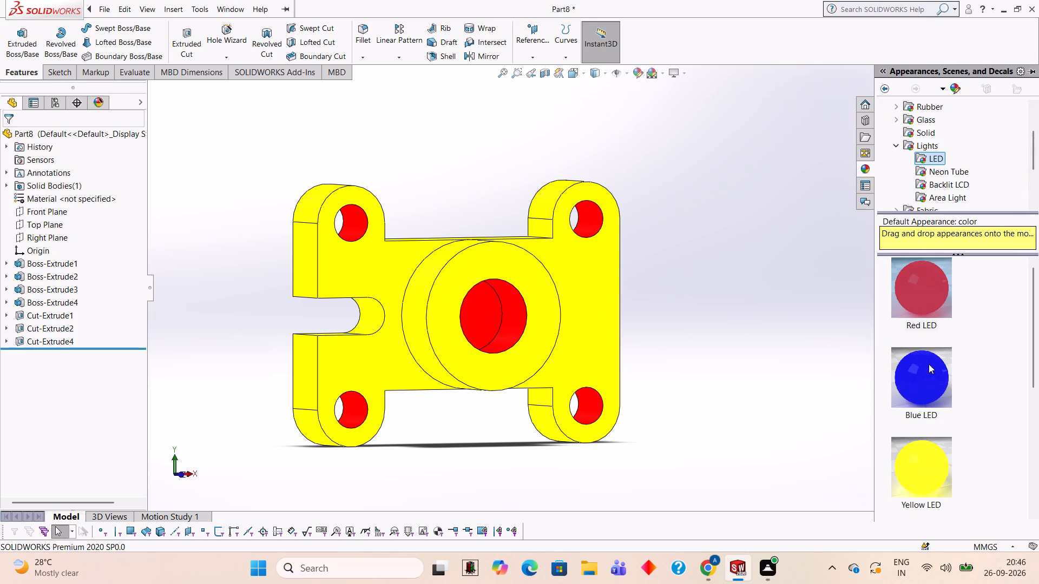
drag(926, 371, 568, 295)
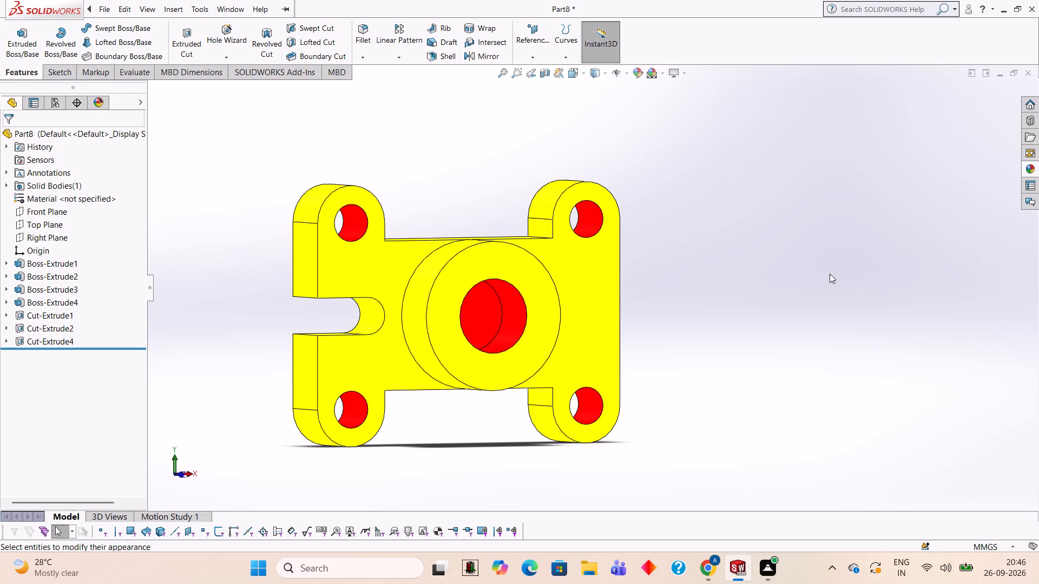
middle_drag(896, 249, 868, 231)
scroll(642, 337, down, 1)
middle_drag(677, 320, 708, 339)
scroll(628, 336, down, 2)
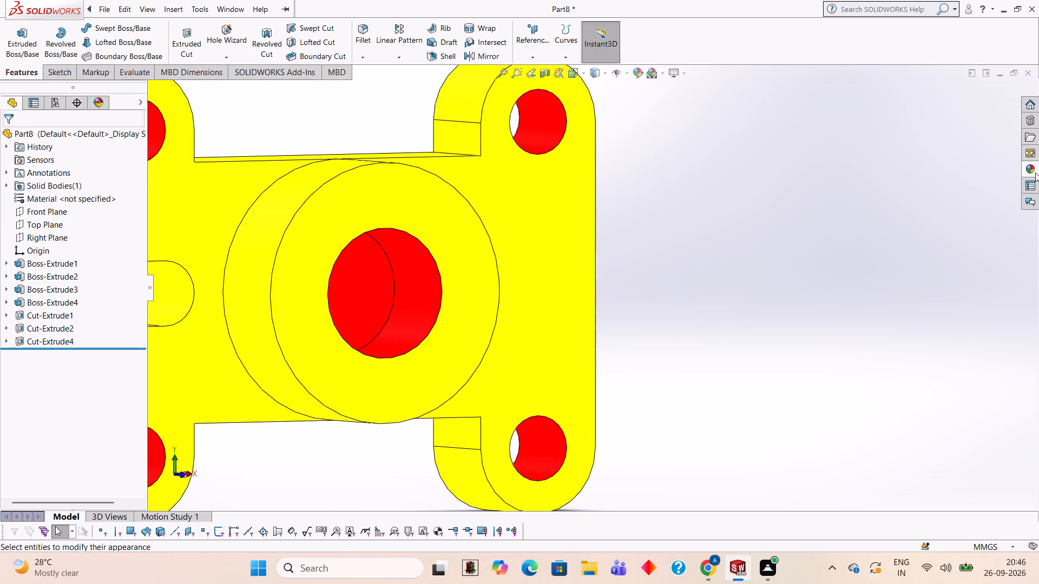
click(1029, 166)
drag(939, 372, 473, 276)
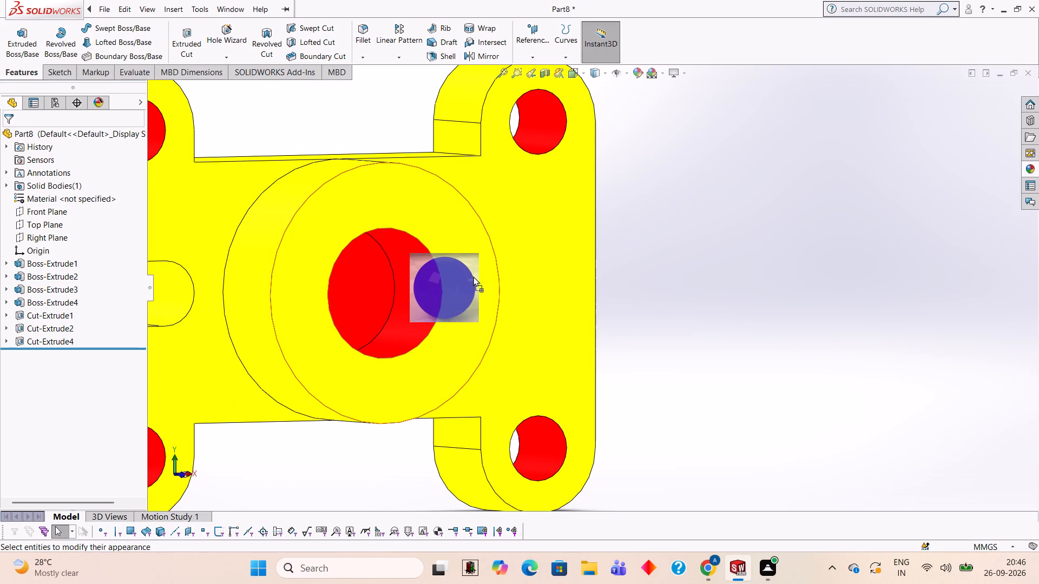
drag(473, 276, 487, 278)
click(487, 278)
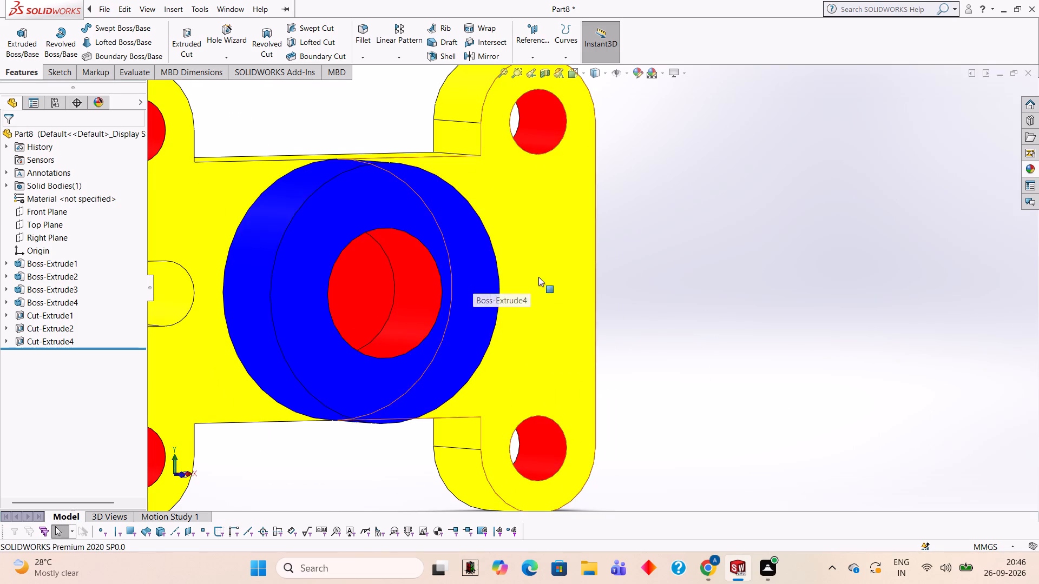
Apply the Green LED appearance to the walls of the side slot cut.
scroll(721, 257, up, 5)
scroll(415, 316, down, 4)
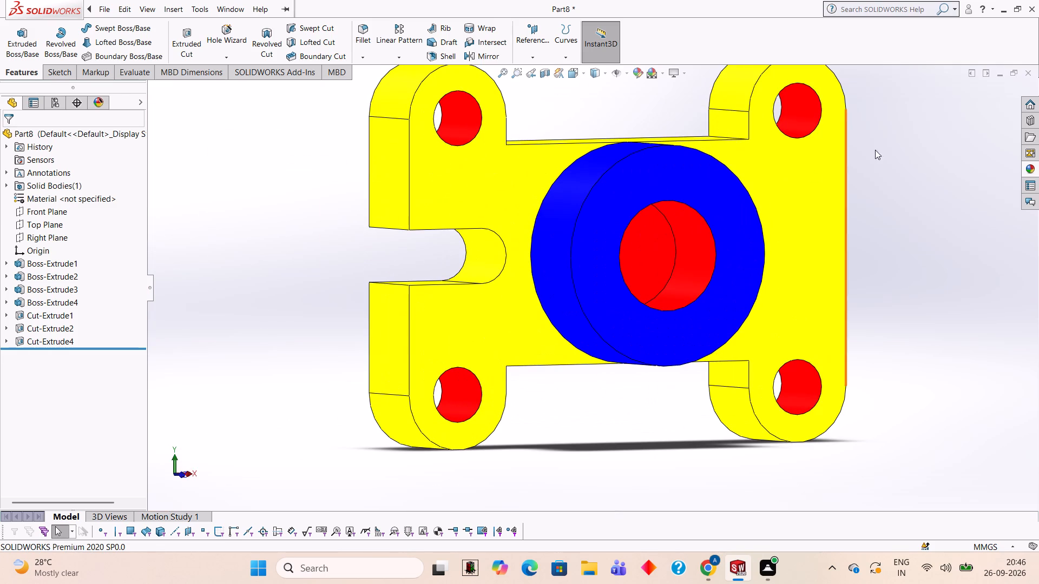
click(1030, 167)
scroll(934, 324, down, 3)
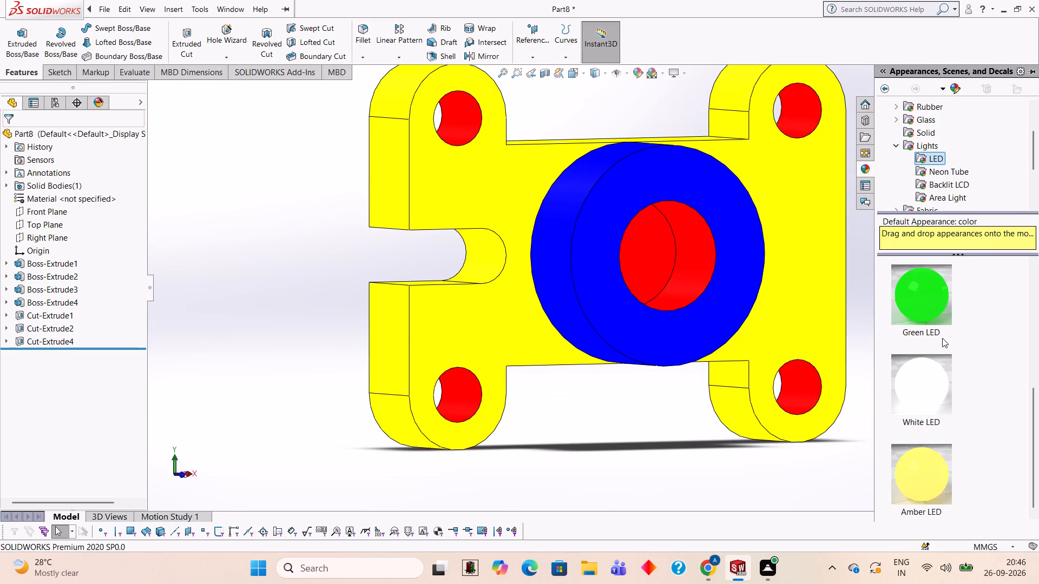
drag(935, 296, 493, 271)
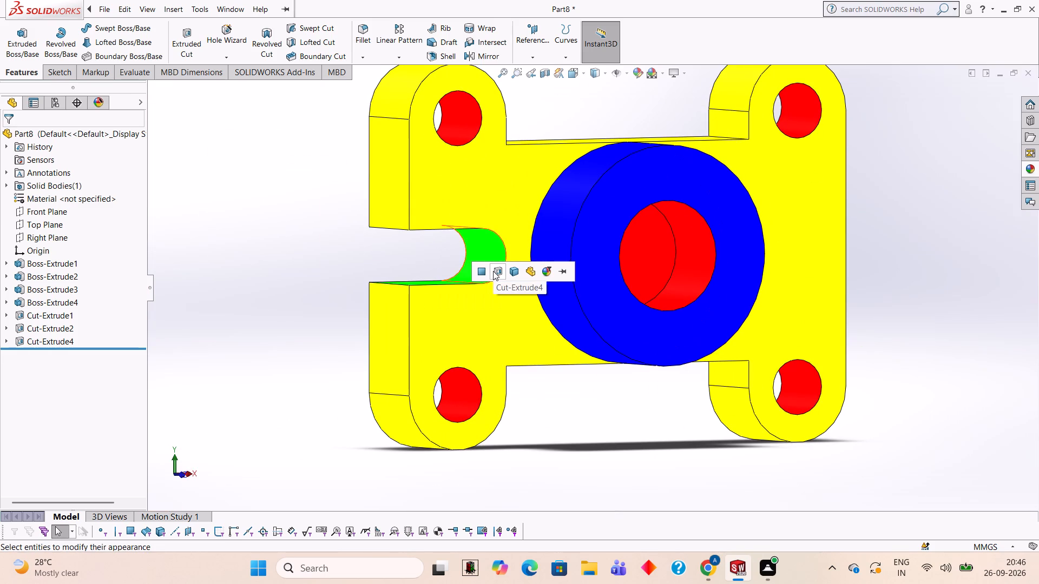
click(493, 271)
Examine the coloured plate, boss and slot from several angles and glance at the task brief.
scroll(521, 300, down, 1)
middle_drag(521, 300, 516, 211)
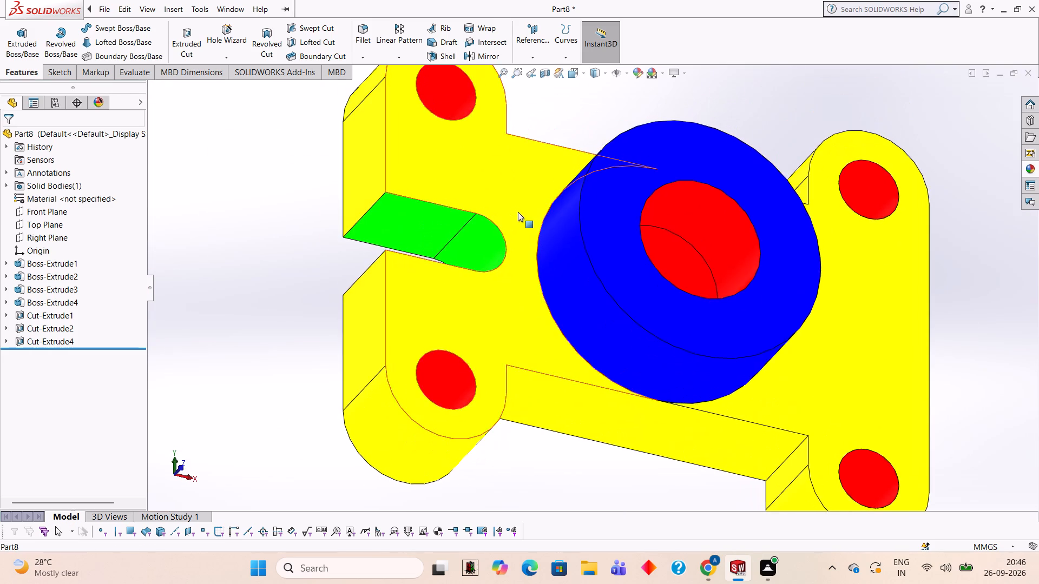
scroll(519, 214, up, 3)
middle_drag(785, 282, 774, 279)
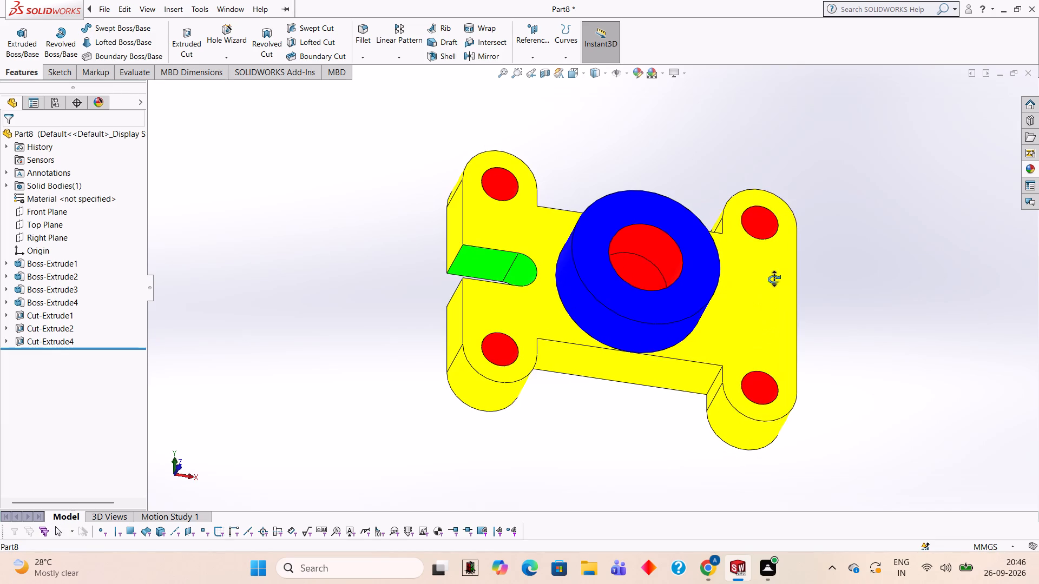
middle_drag(774, 279, 776, 279)
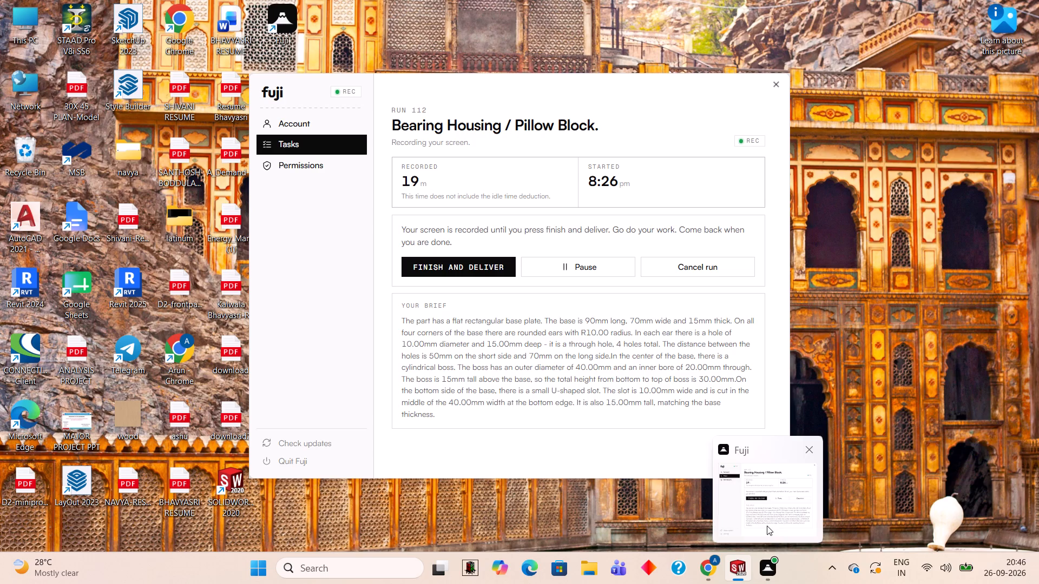
scroll(871, 269, up, 2)
middle_drag(864, 267, 856, 266)
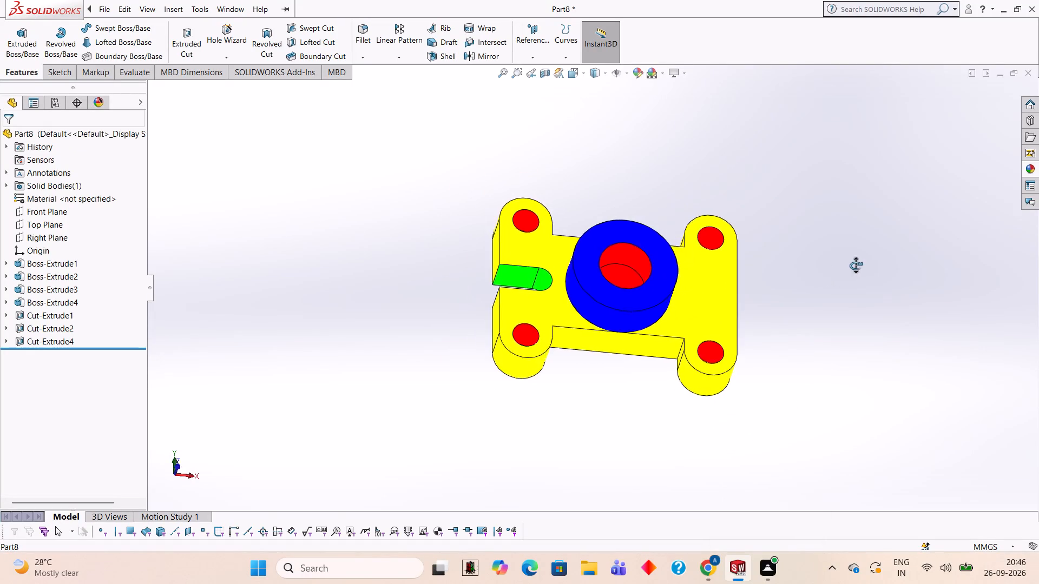
middle_drag(856, 266, 847, 324)
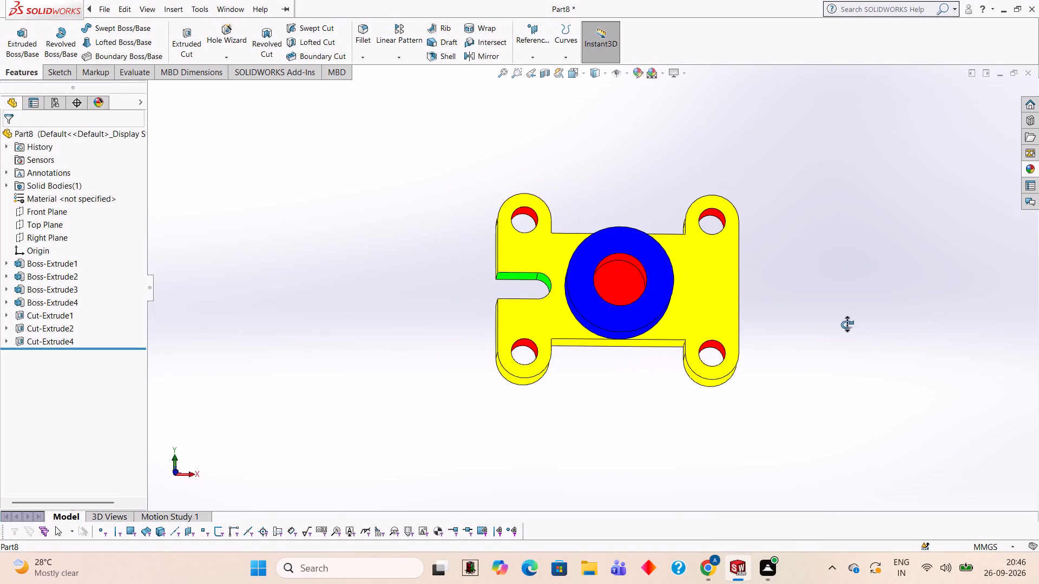
middle_drag(847, 324, 880, 346)
scroll(812, 327, up, 1)
scroll(802, 312, down, 1)
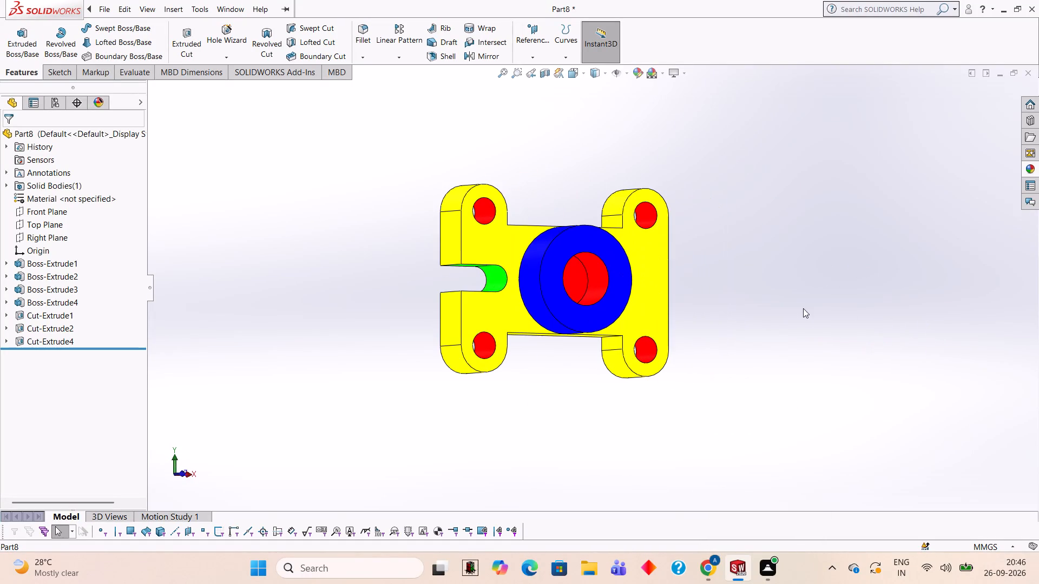
scroll(378, 237, down, 1)
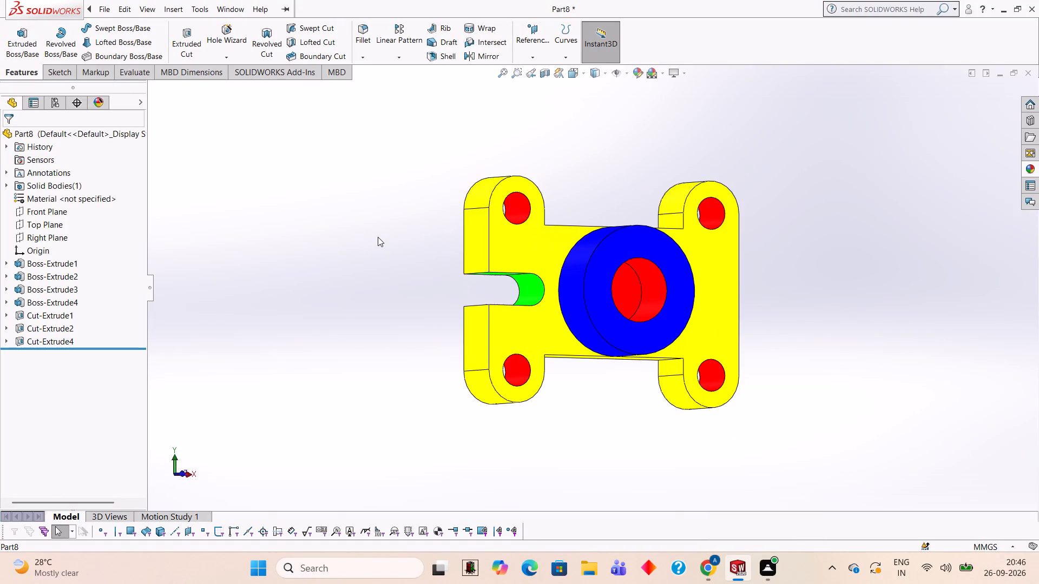
scroll(378, 237, down, 1)
scroll(378, 237, up, 2)
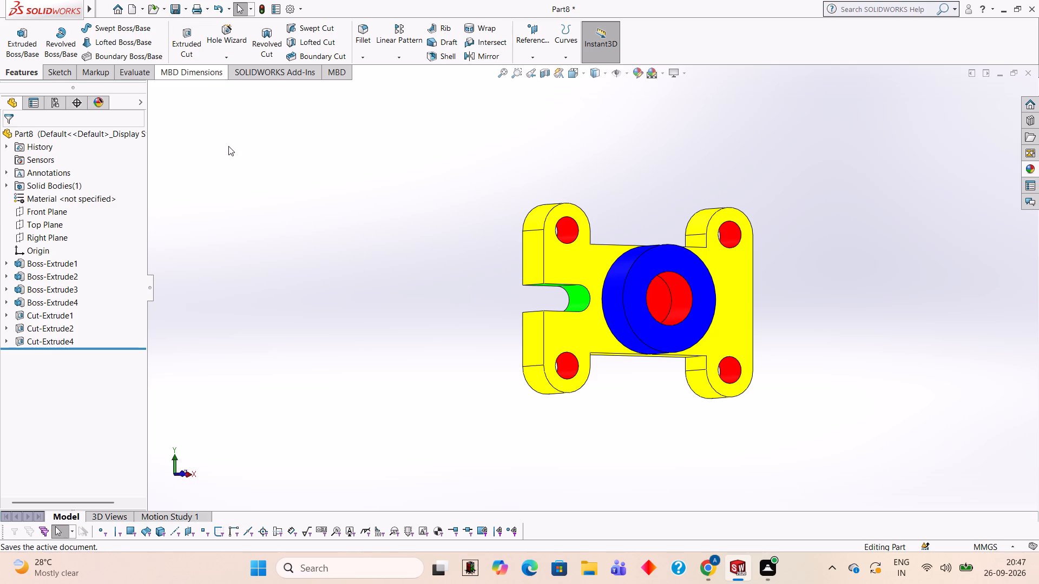
Save the model as a SOLIDWORKS part named 107107 in the Documents folder.
key(ctrl+s)
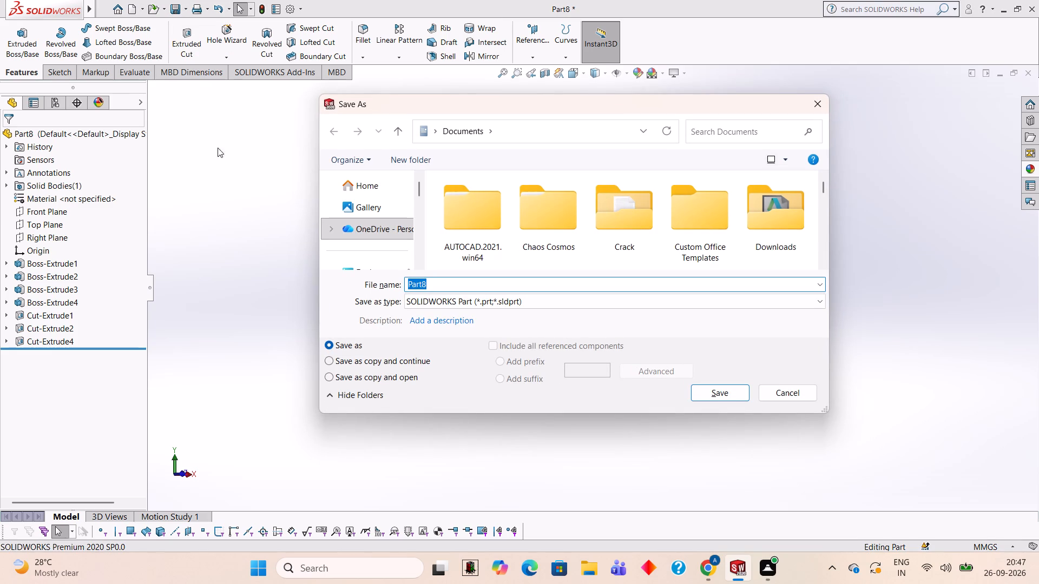
text(107)
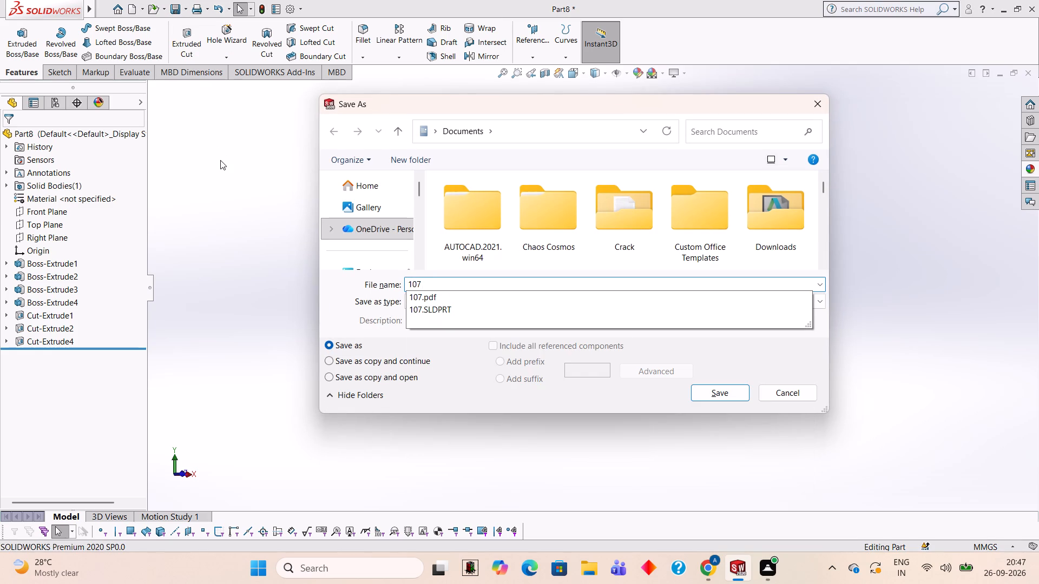
text(107)
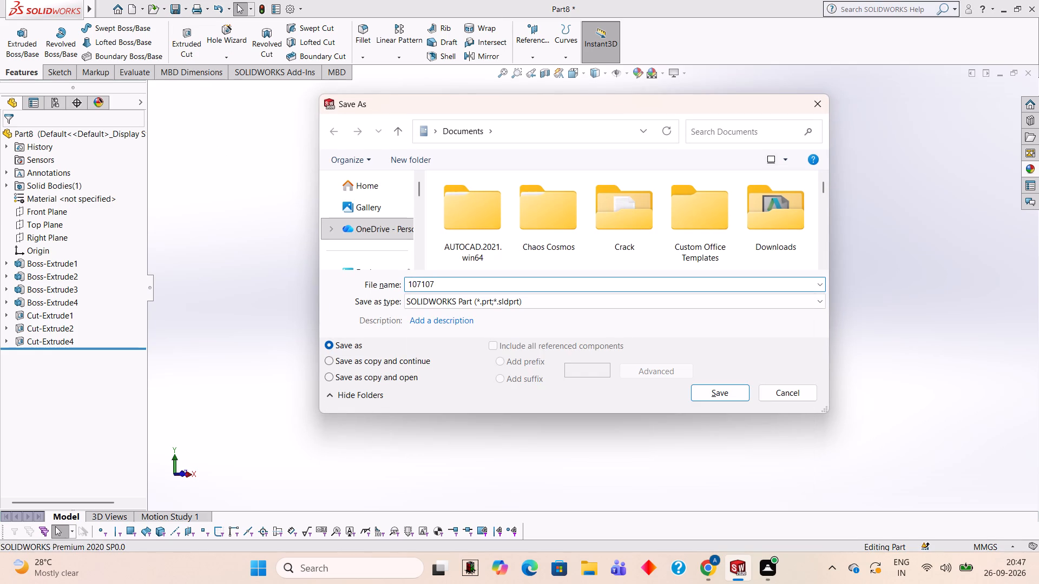
key(Return)
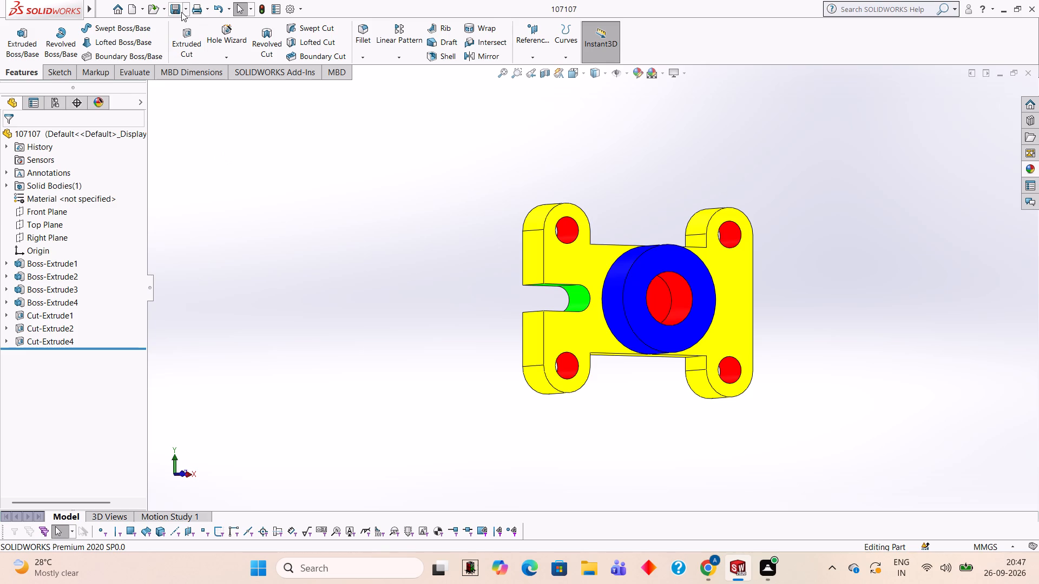
Save a PDF version of the part as 107107 in the Documents folder.
click(182, 12)
click(185, 14)
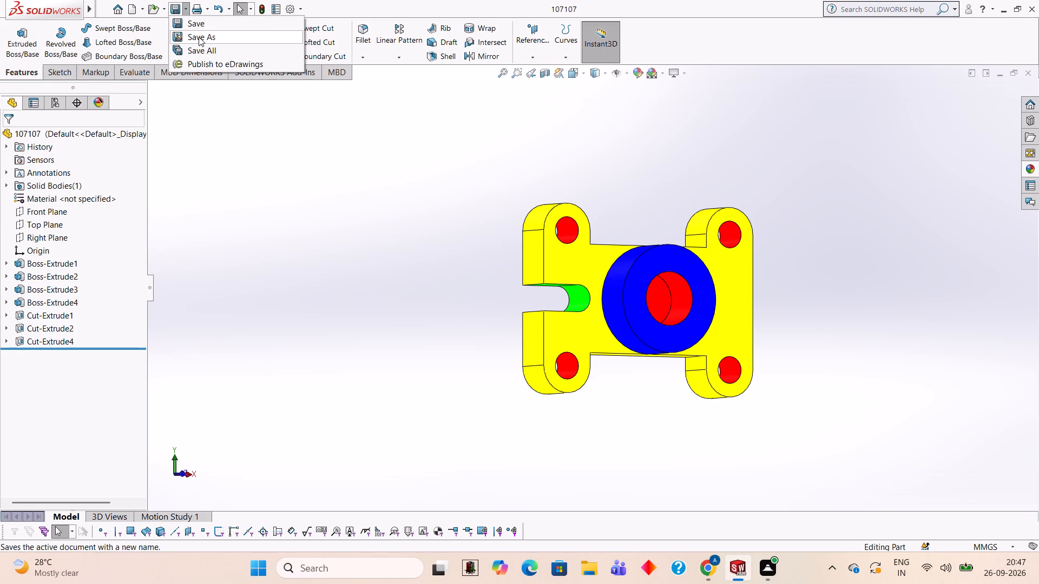
click(199, 37)
click(470, 304)
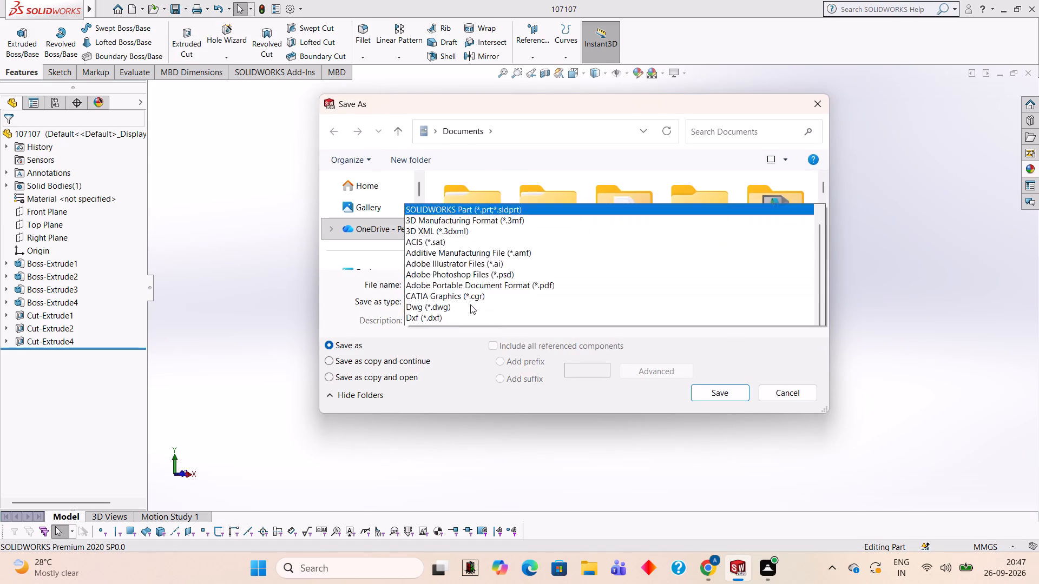
click(458, 85)
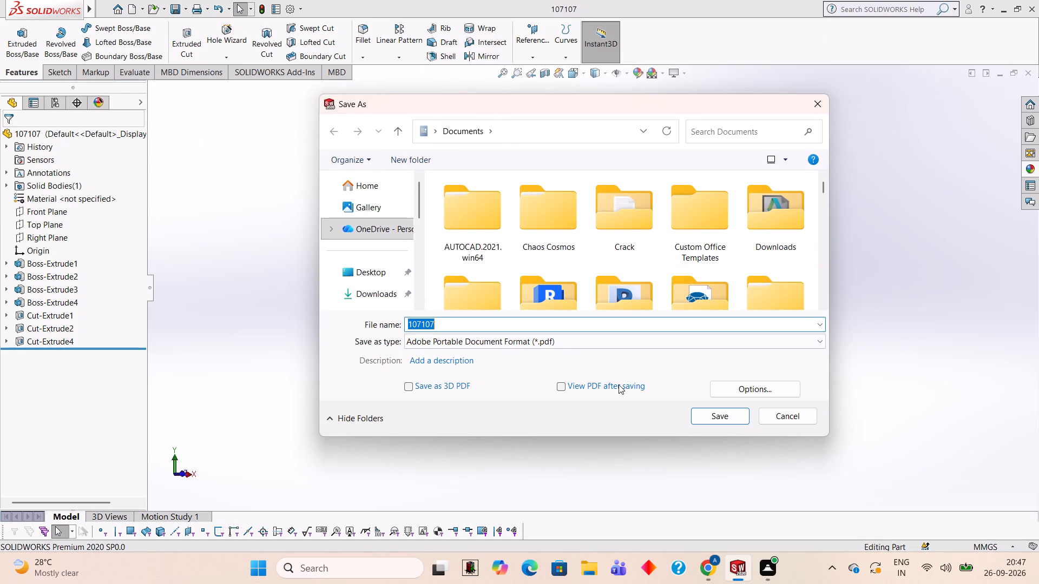
click(691, 416)
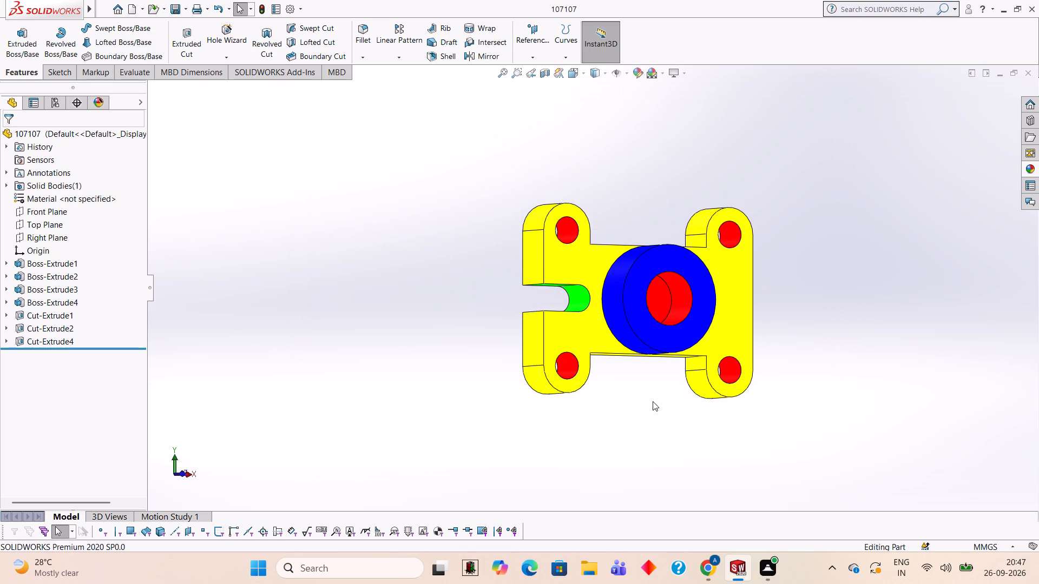